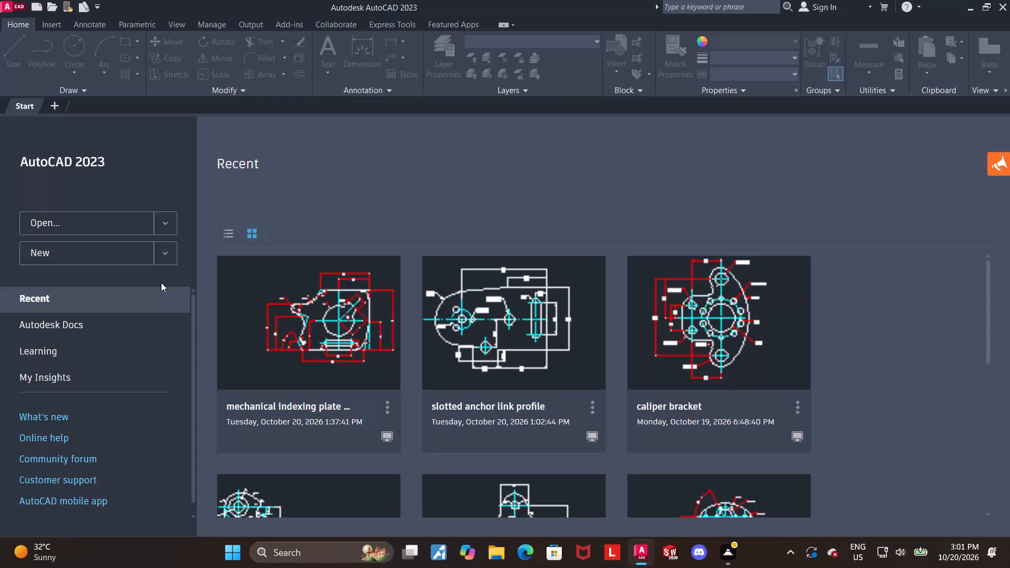
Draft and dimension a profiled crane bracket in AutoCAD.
Create a new blank drawing.
left_click(118, 256)
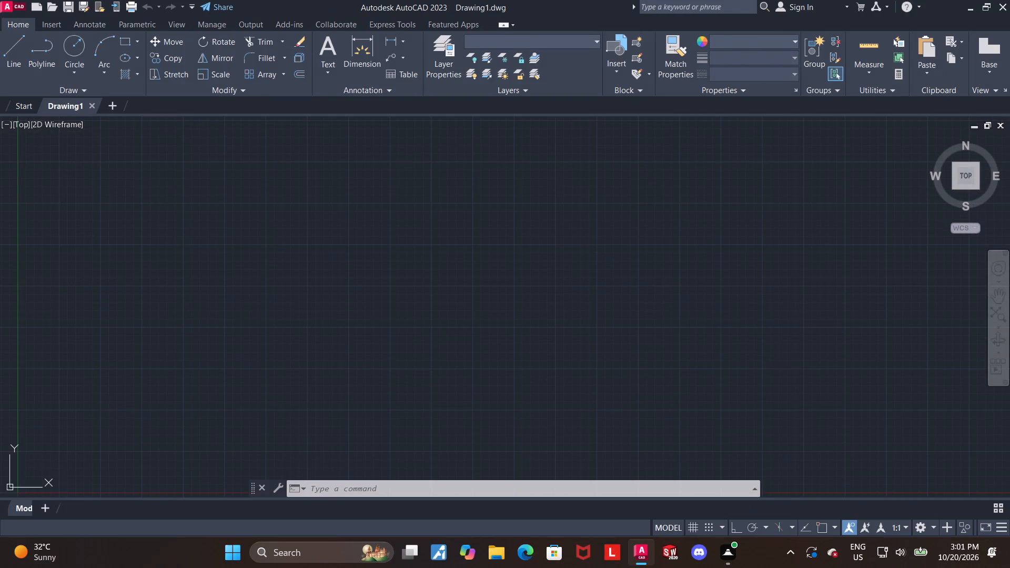
Turn on command logging for the drawing with LOGFILEON.
type("logfile")
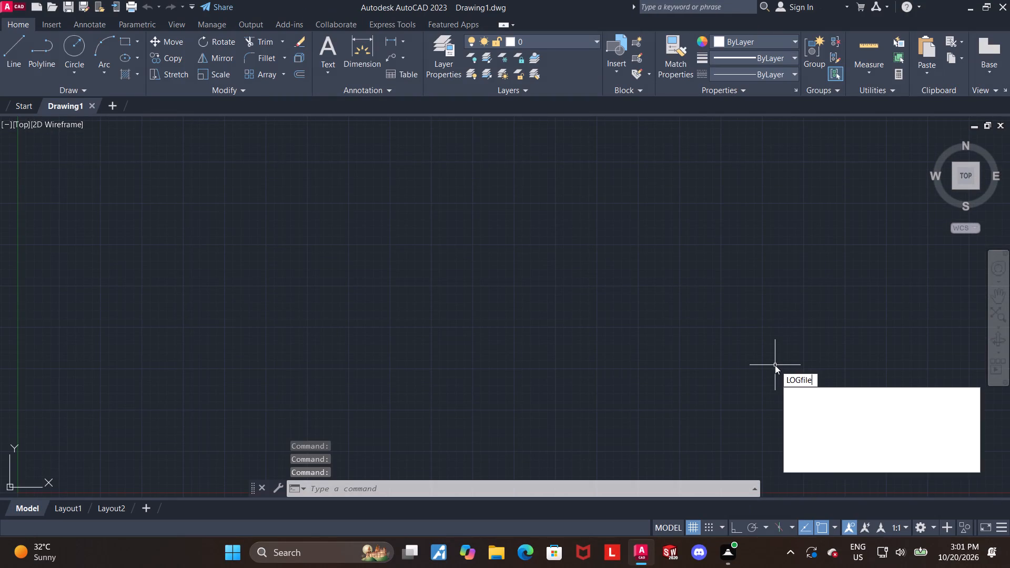
left_click(859, 389)
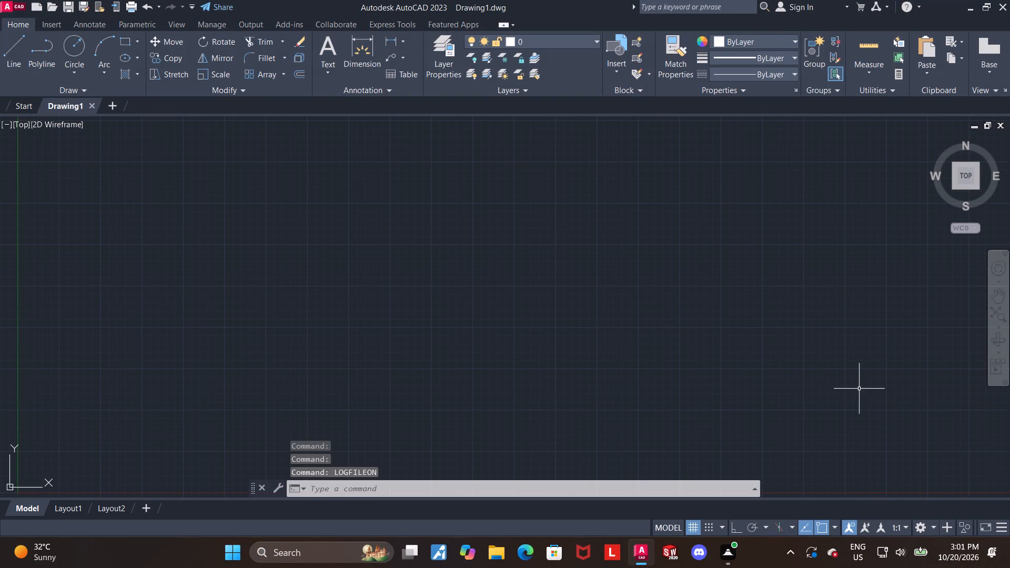
key("Return")
key("Return")
Set the model space limits from lower left corner 0,0 to upper right corner 100,100.
type("limits")
key("Return")
type("0,0")
key("Return")
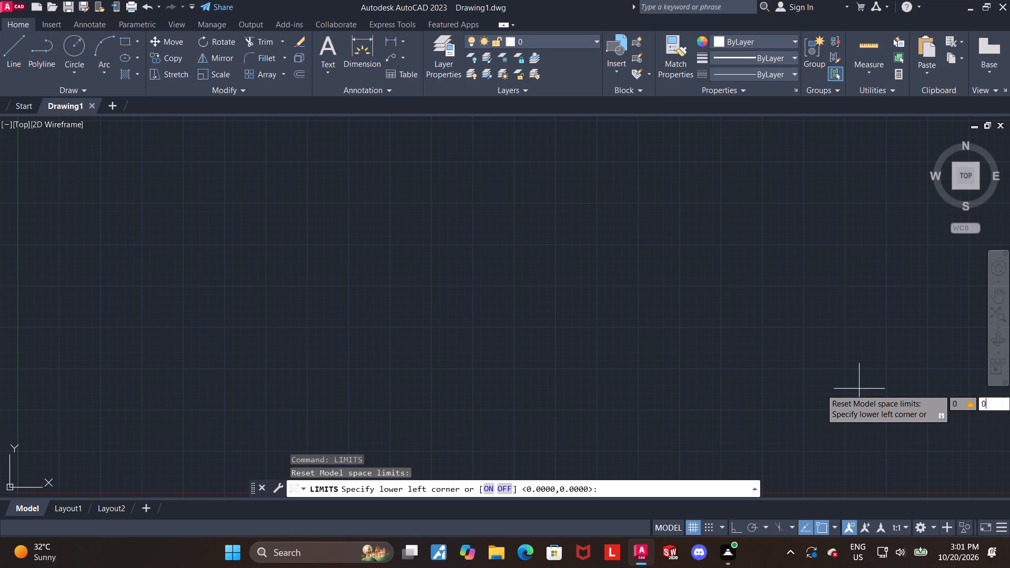
type("100,100")
key("Return")
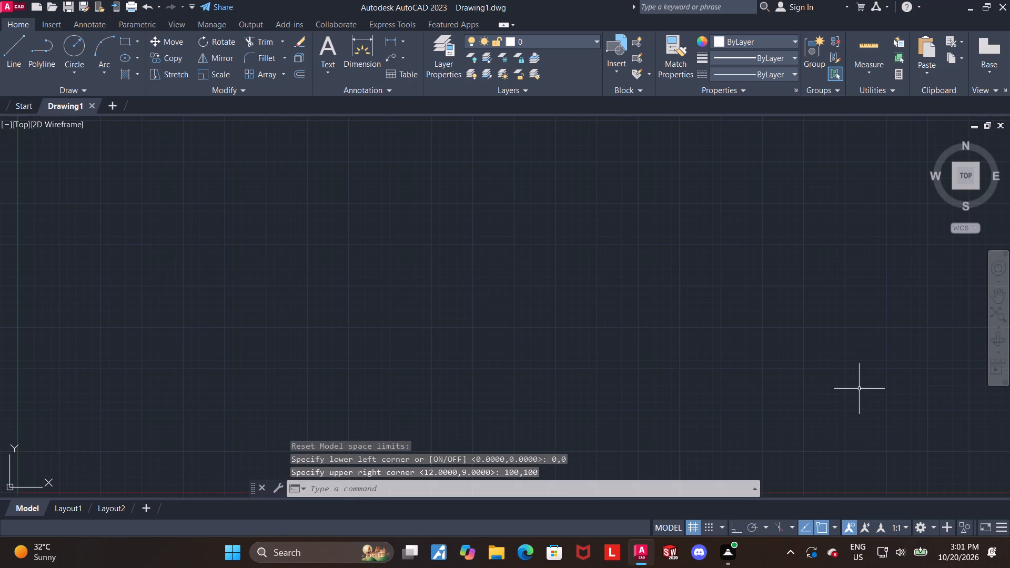
With Ortho on, draw a single 196-unit line straight up, its upper end at about 119,244.
scroll(863, 370, "down", 3)
middle_click_drag(839, 373, 385, 379)
scroll(396, 369, "down", 1)
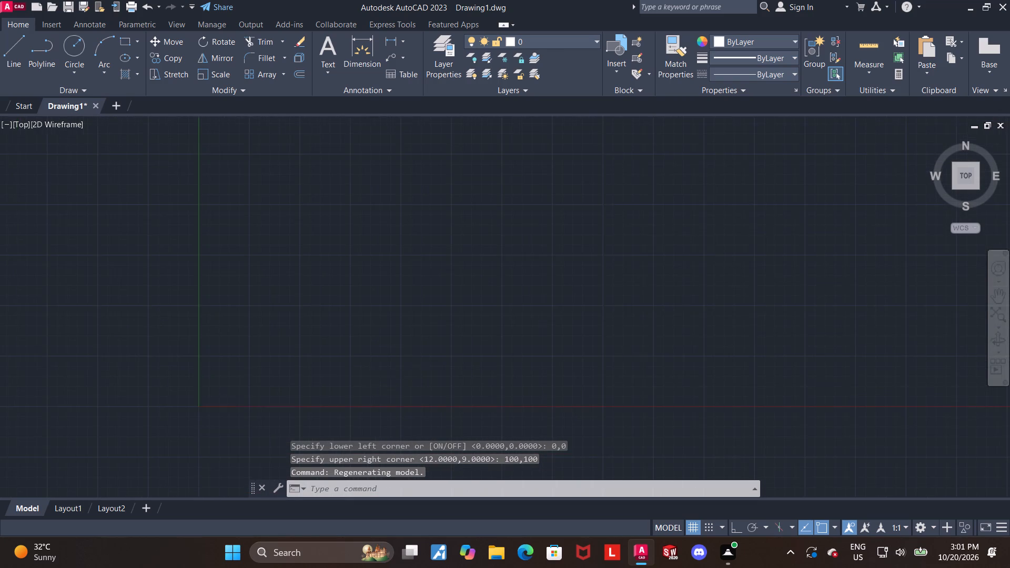
middle_click_drag(595, 336, 473, 396)
left_click(9, 46)
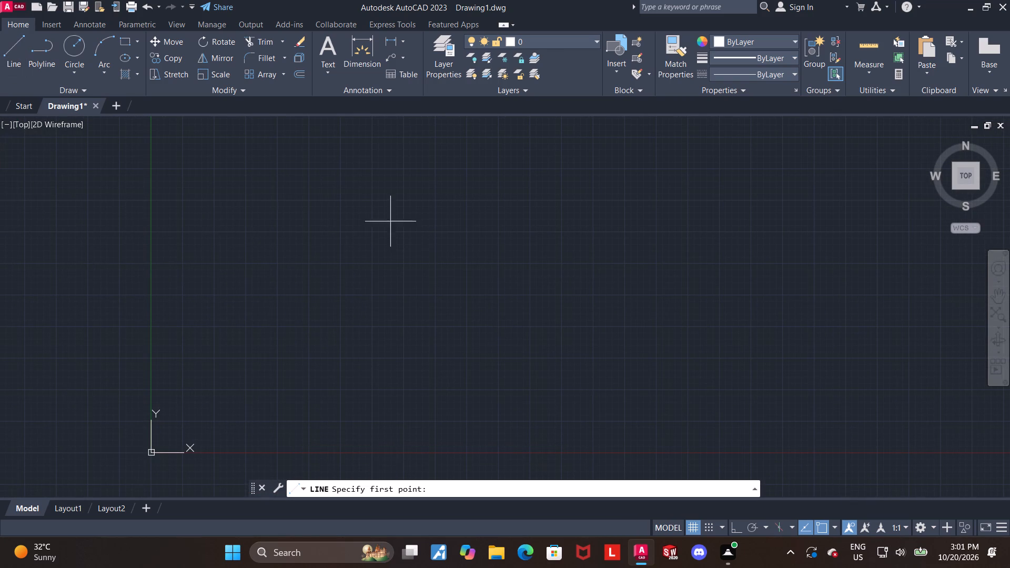
left_click(451, 332)
key("F8")
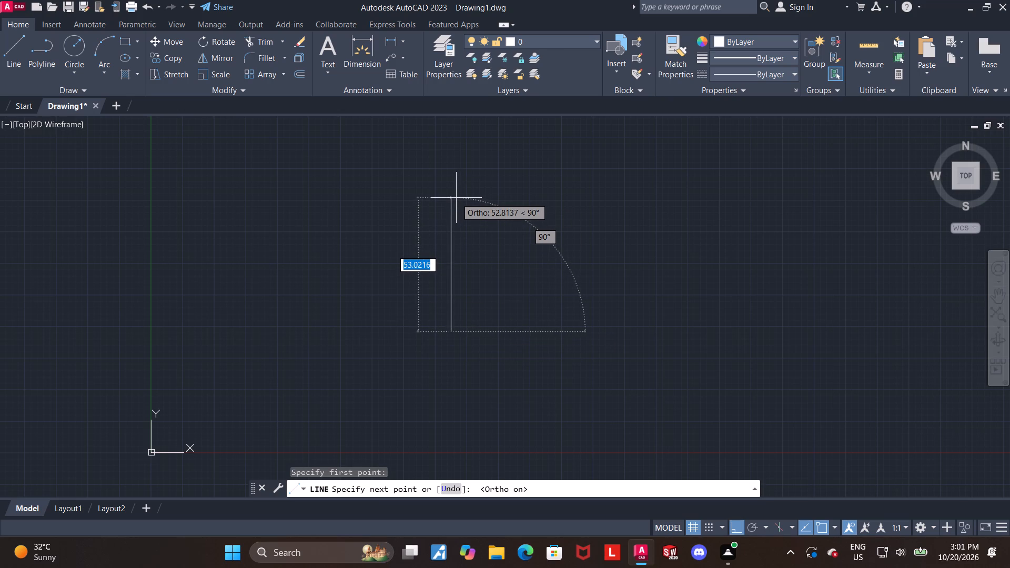
key("1")
type("96")
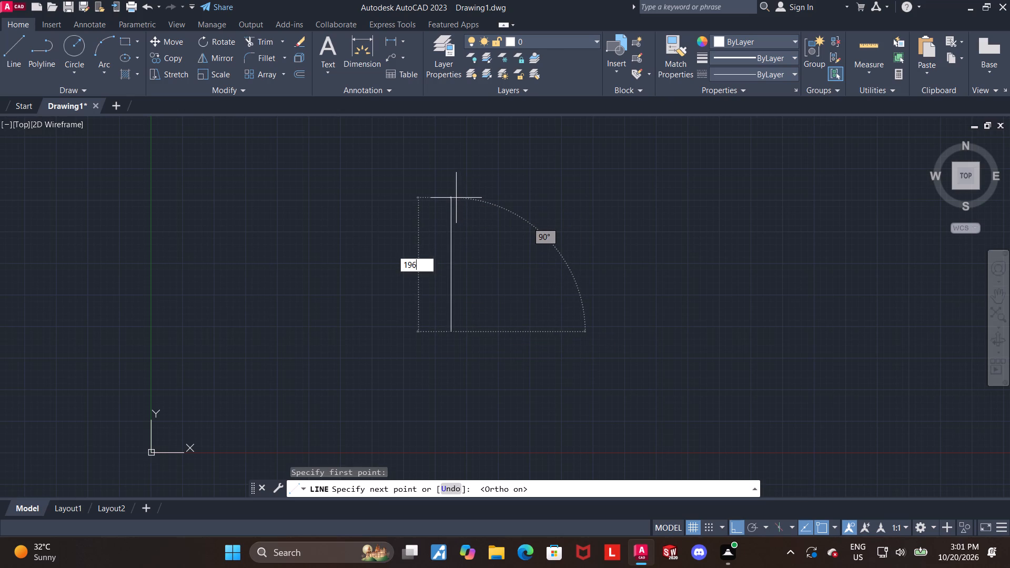
key("Return")
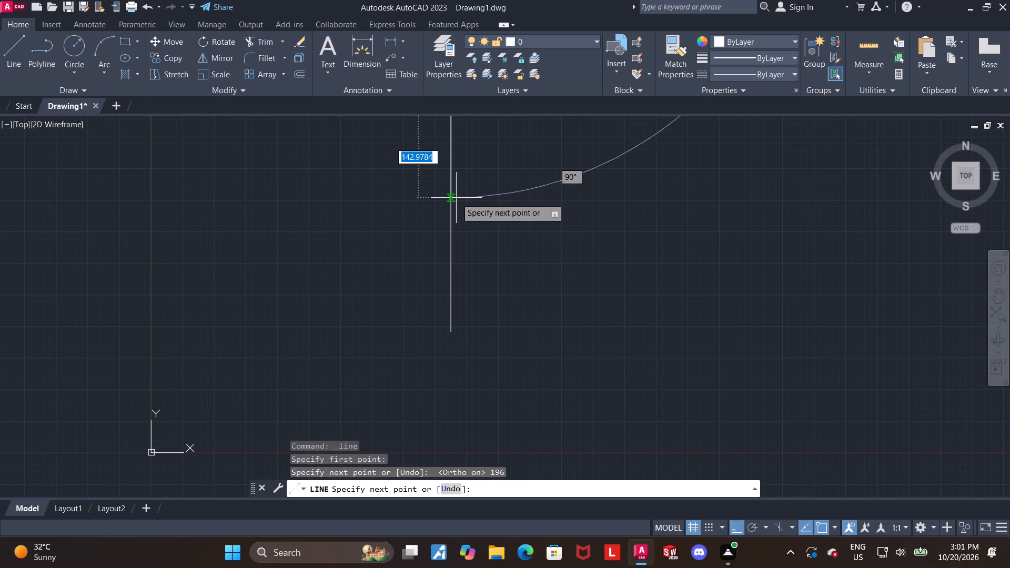
scroll(422, 146, "down", 2)
key("Escape")
Complete a narrow rectangle from the vertical line's top end: 15 units right, 196 units down, and back to the line's bottom end.
middle_click_drag(462, 190, 367, 290)
scroll(368, 286, "down", 2)
middle_click_drag(379, 274, 367, 283)
scroll(355, 284, "up", 2)
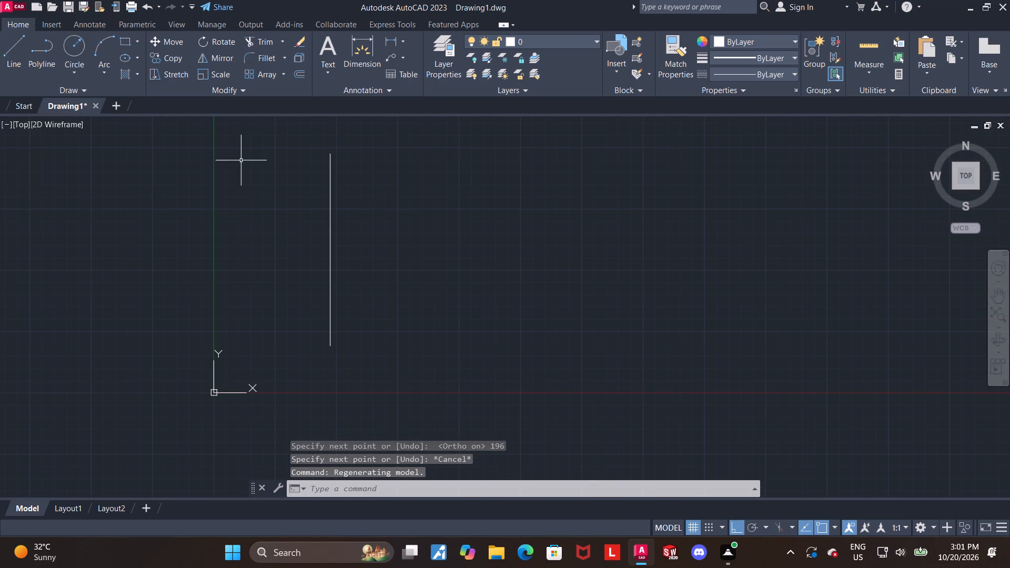
left_click(7, 44)
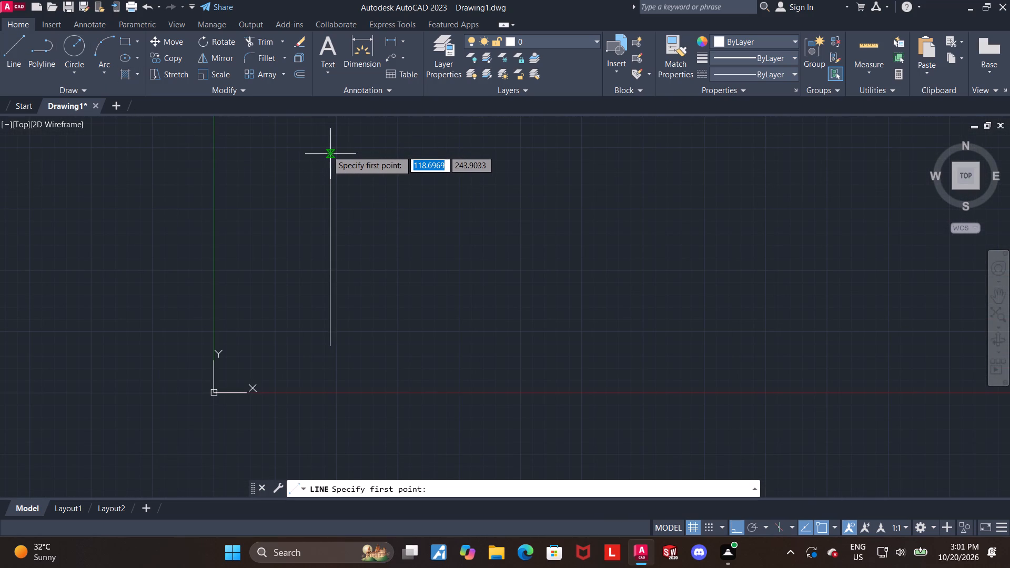
left_click(330, 156)
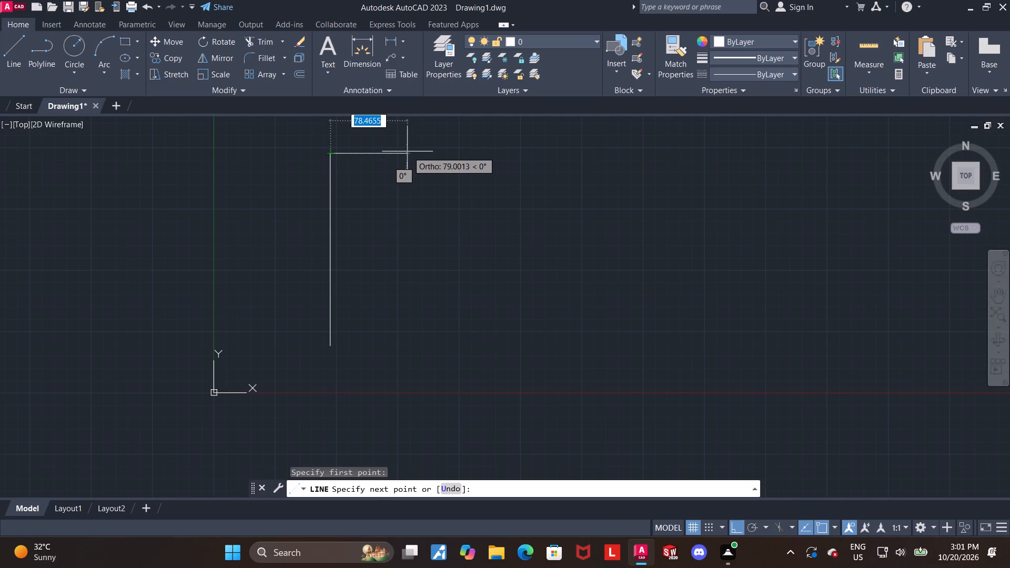
type("15")
key("Return")
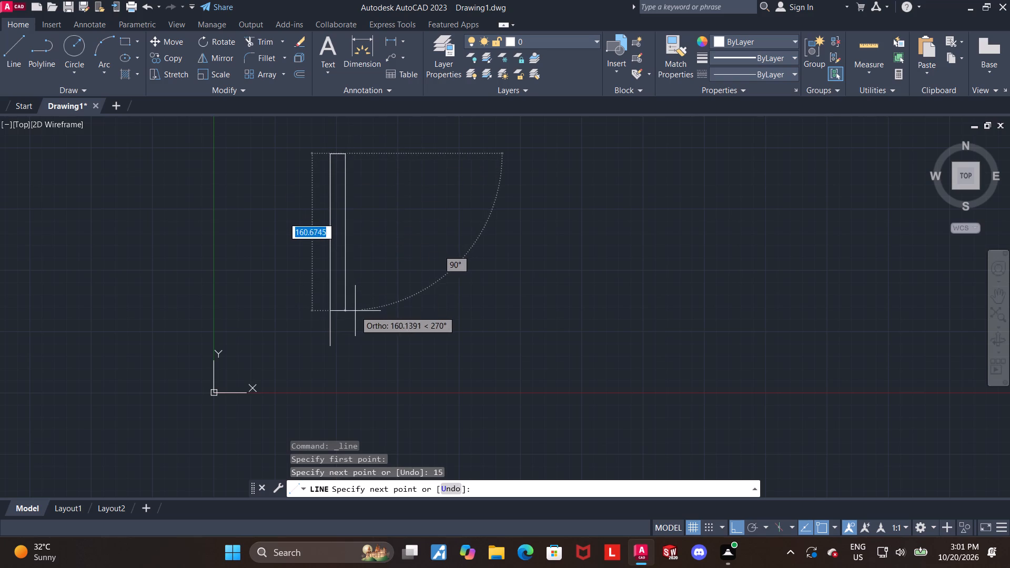
scroll(363, 335, "up", 1)
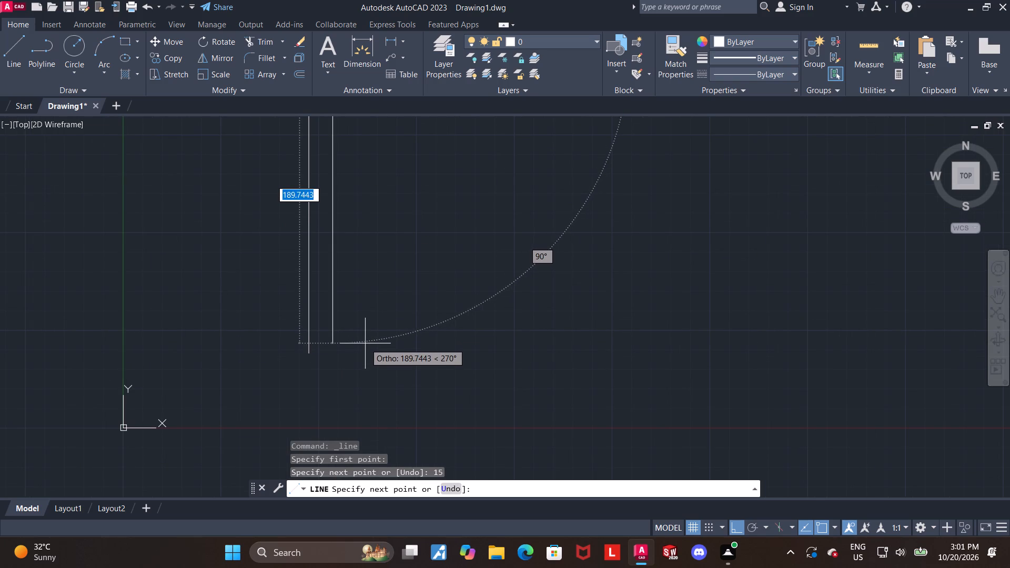
key("1")
type("96")
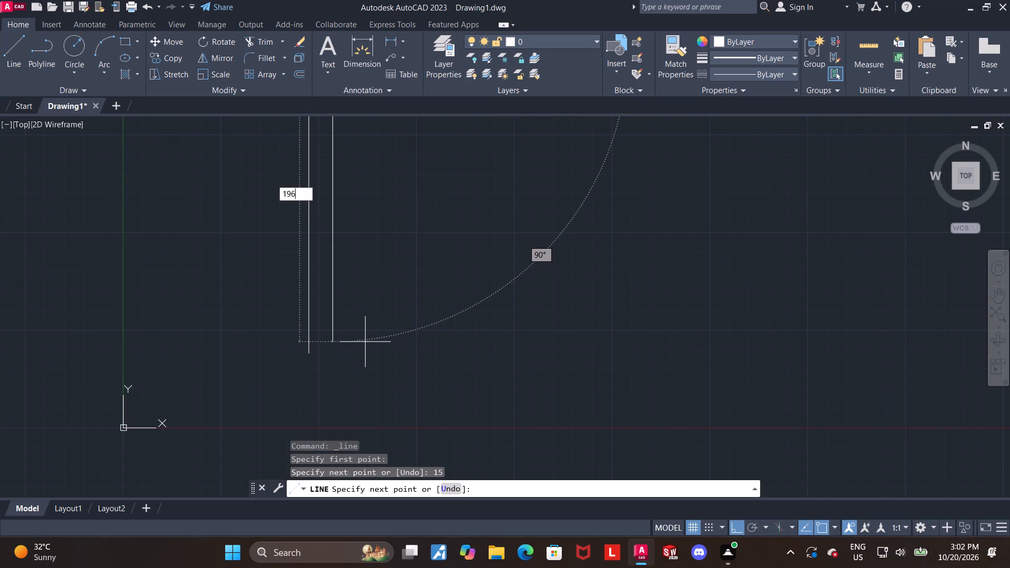
key("Return")
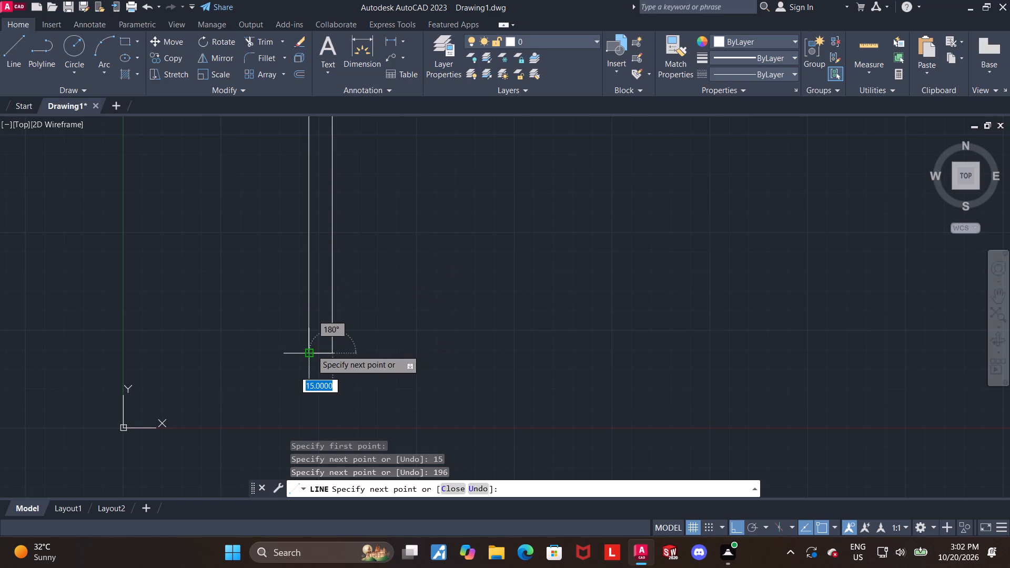
left_click(311, 350)
key("Escape")
key("Escape")
key("Escape")
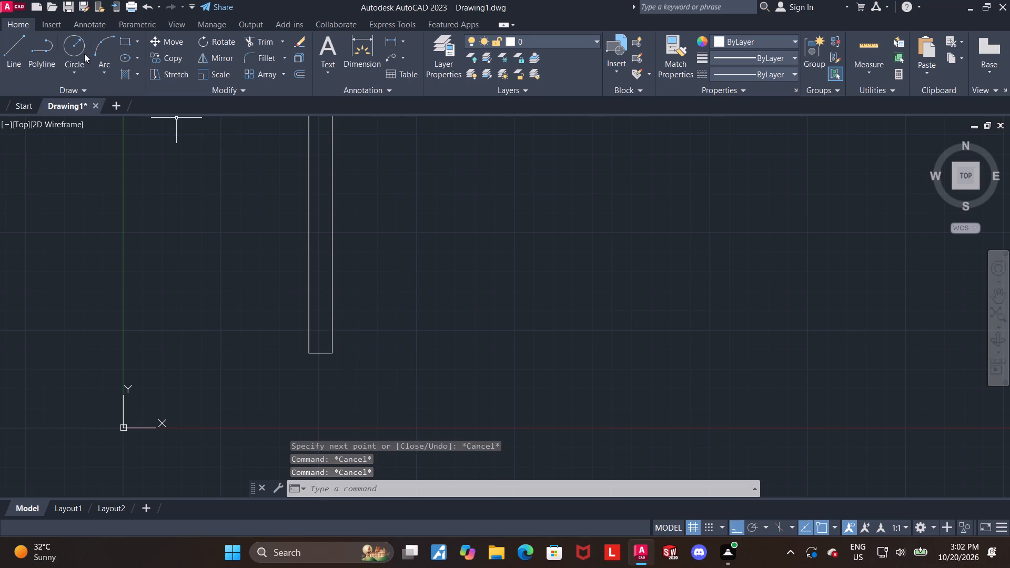
Fillet the narrow rectangle's lower right corner with a radius of 15.
scroll(284, 307, "up", 1)
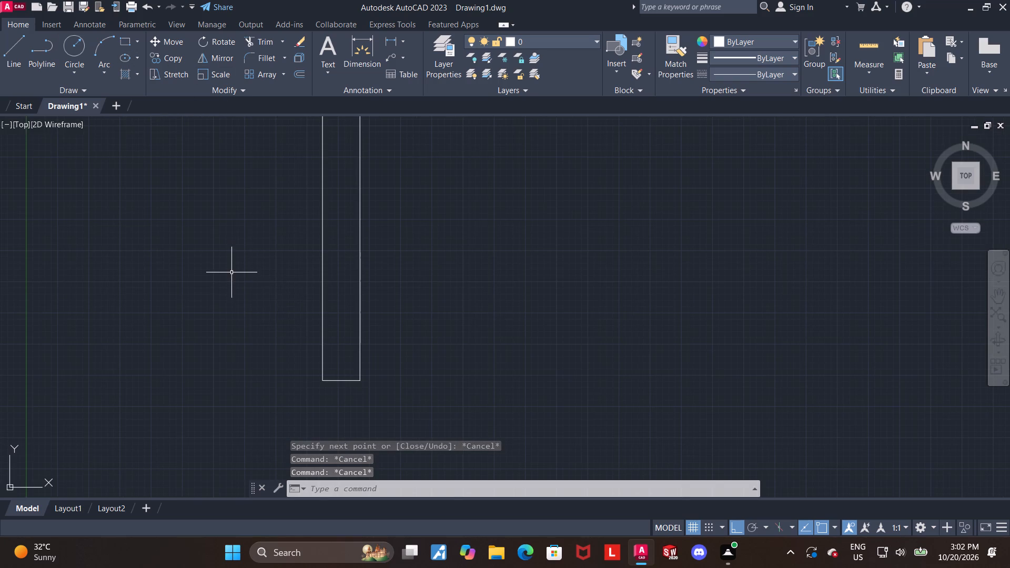
key("f")
key("Return")
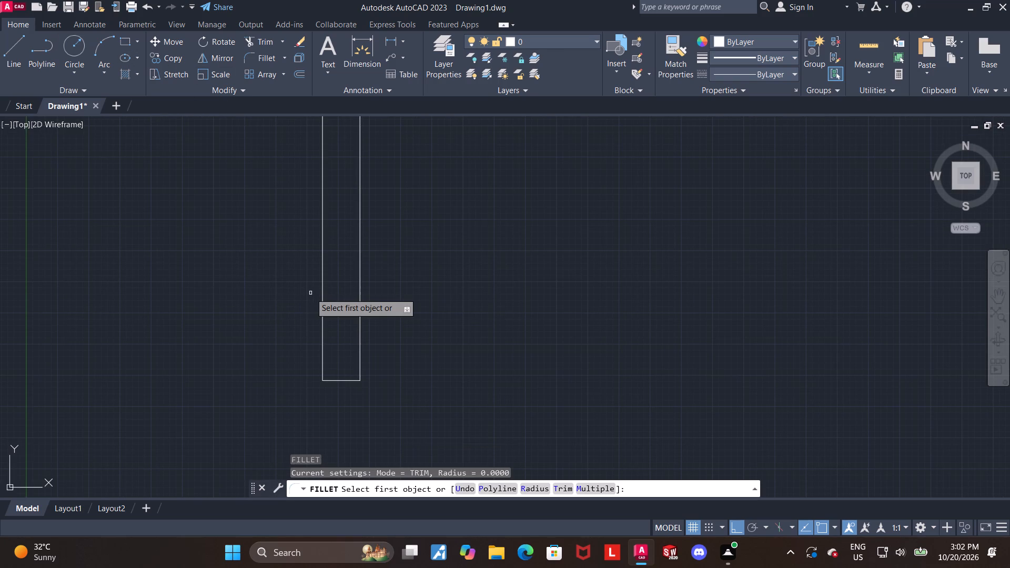
key("r")
key("Return")
type("15")
key("Return")
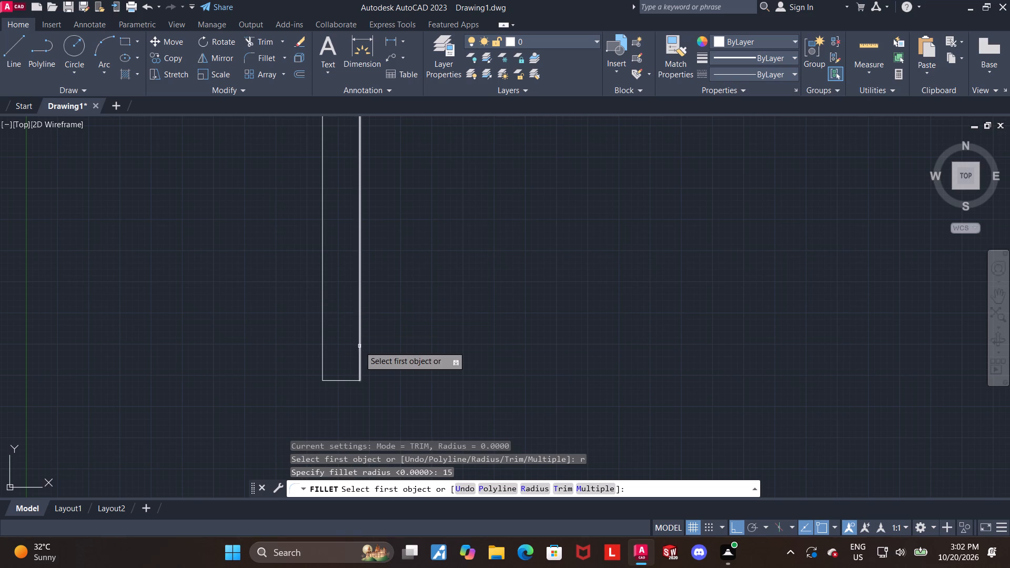
left_click(359, 346)
left_click(341, 381)
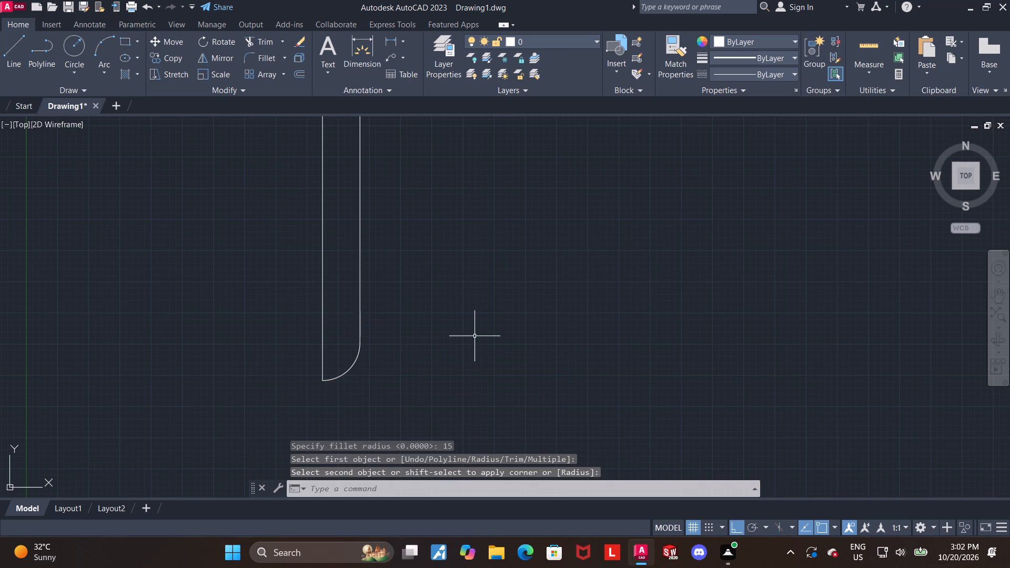
Draw a 55-unit horizontal line to the right from the narrow strip's upper right corner.
scroll(473, 338, "down", 1)
middle_click_drag(467, 348, 422, 400)
scroll(434, 373, "down", 1)
middle_click_drag(517, 351, 484, 355)
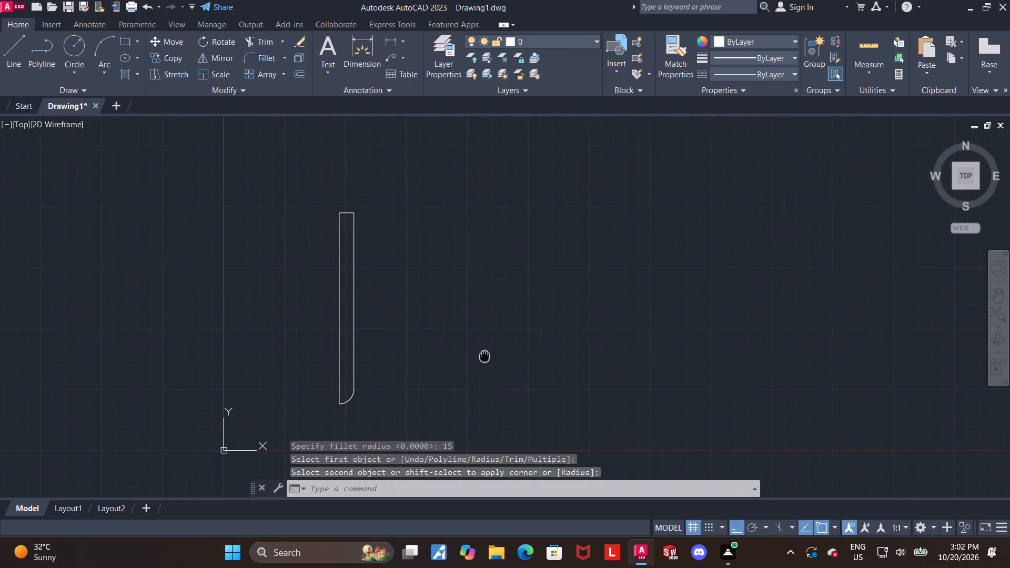
middle_click_drag(484, 355, 478, 355)
left_click(3, 54)
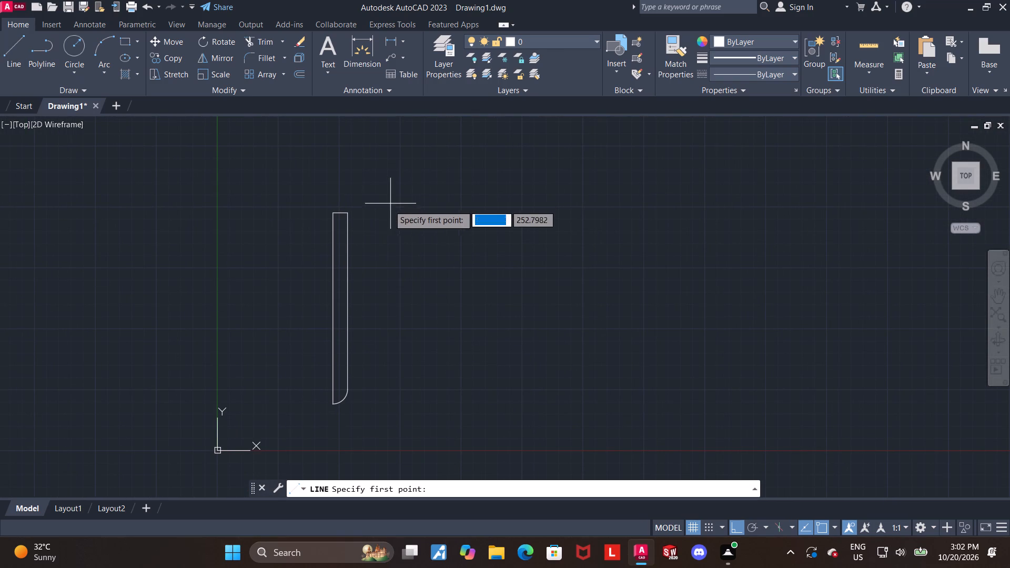
left_click(348, 214)
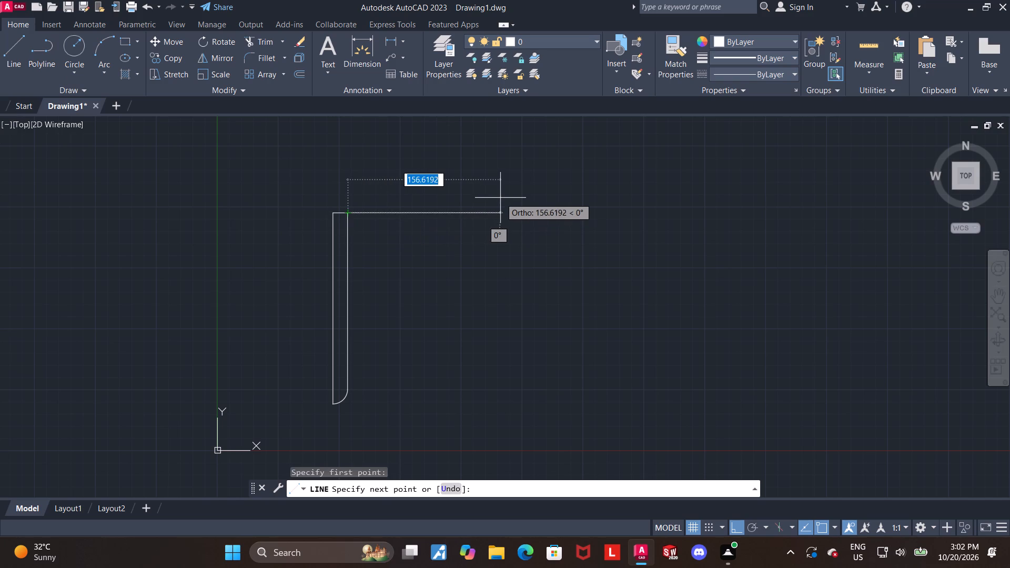
type("55")
key("Return")
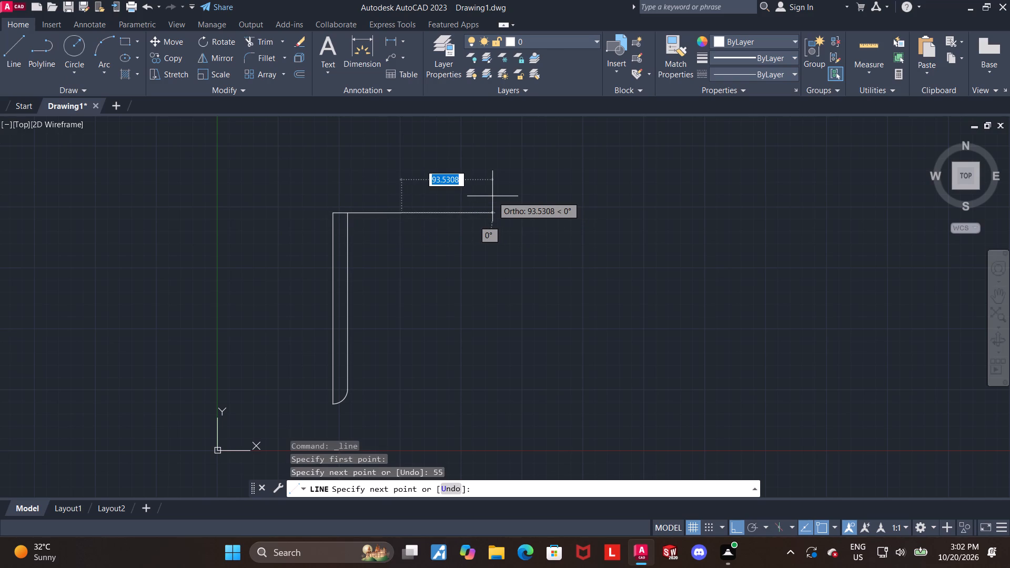
key("Escape")
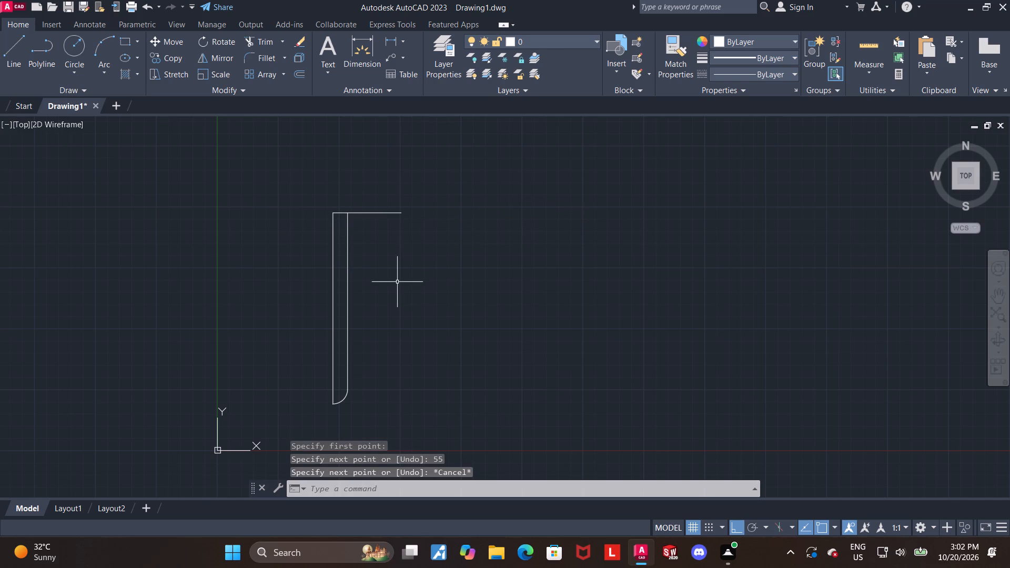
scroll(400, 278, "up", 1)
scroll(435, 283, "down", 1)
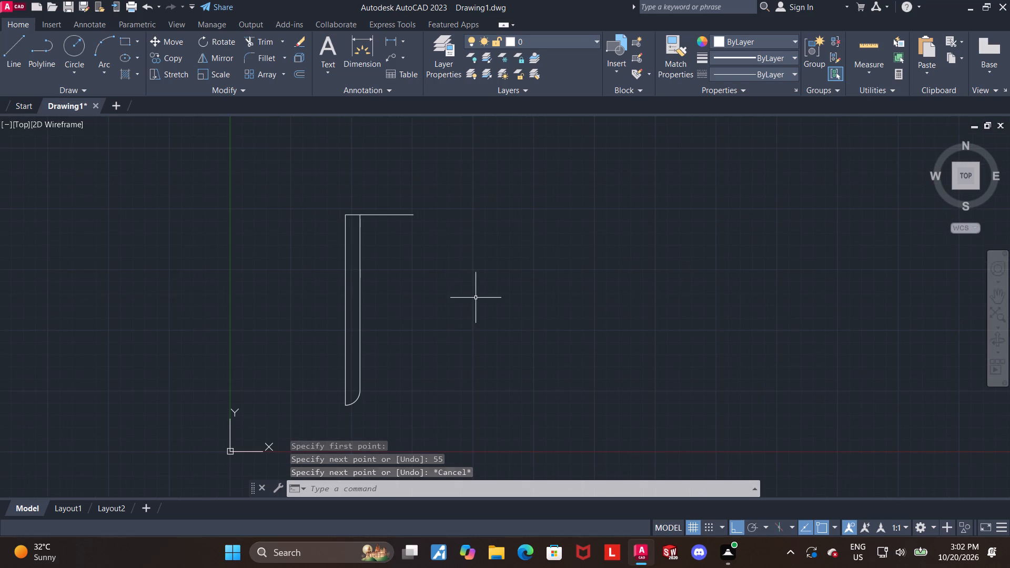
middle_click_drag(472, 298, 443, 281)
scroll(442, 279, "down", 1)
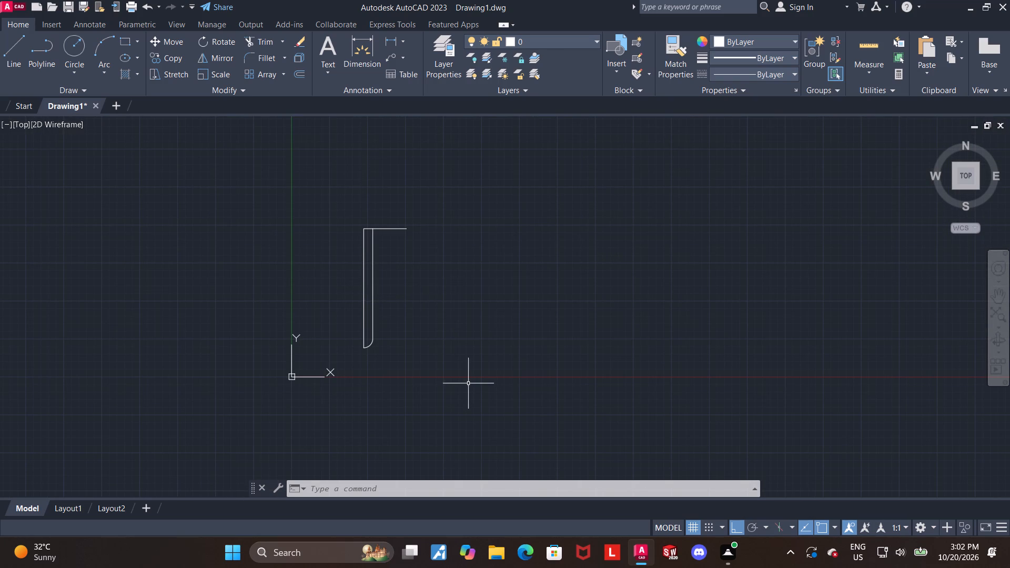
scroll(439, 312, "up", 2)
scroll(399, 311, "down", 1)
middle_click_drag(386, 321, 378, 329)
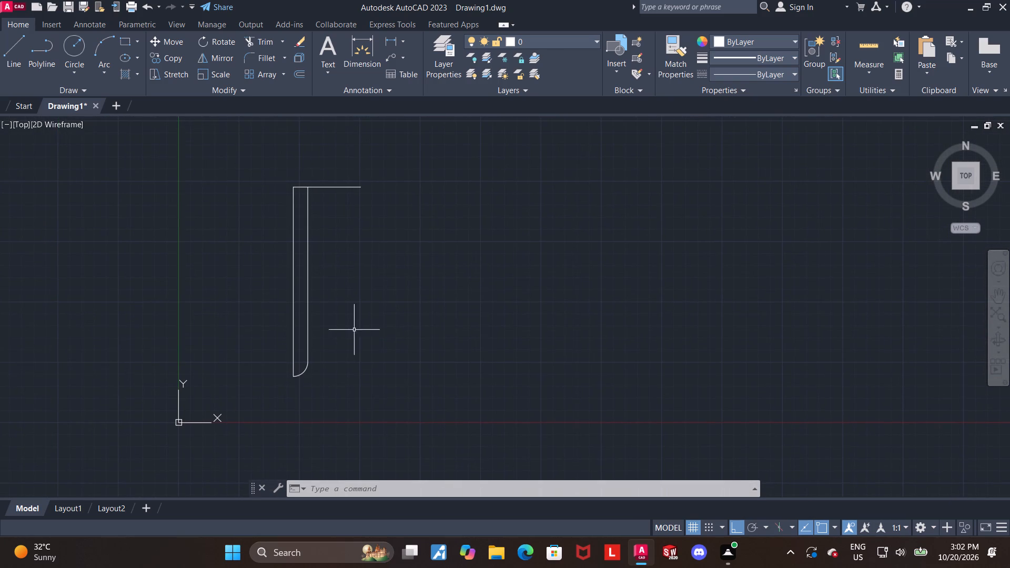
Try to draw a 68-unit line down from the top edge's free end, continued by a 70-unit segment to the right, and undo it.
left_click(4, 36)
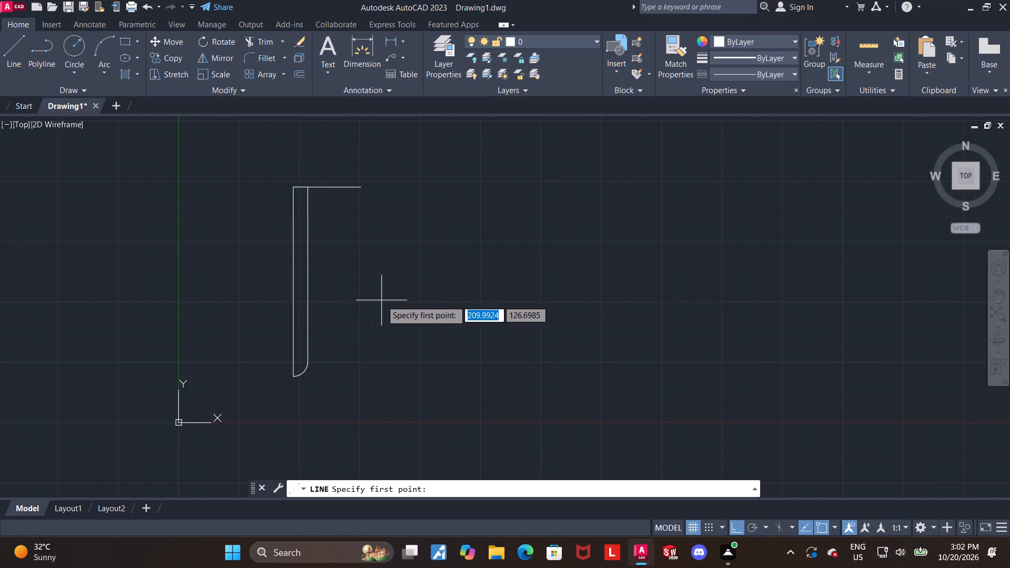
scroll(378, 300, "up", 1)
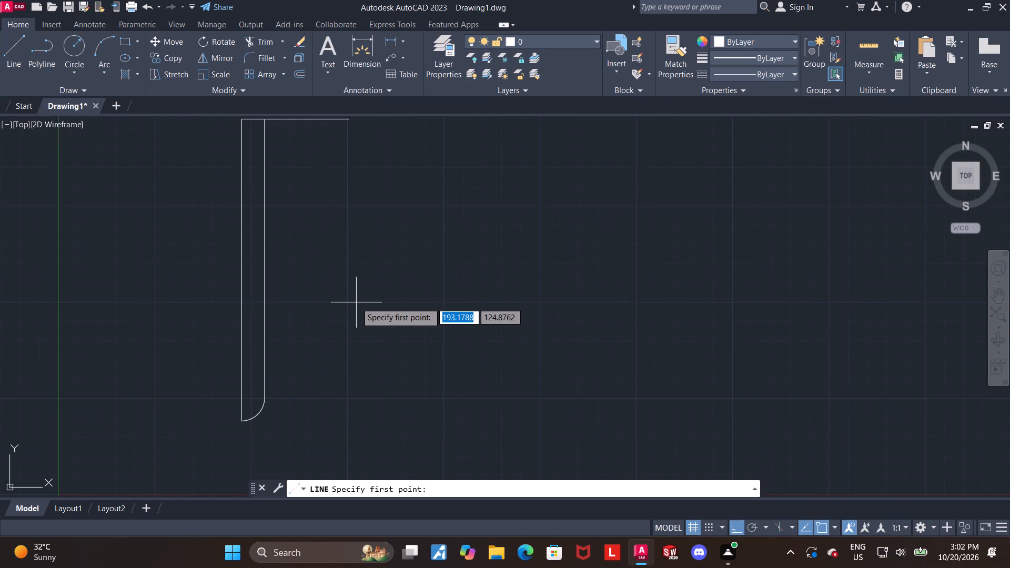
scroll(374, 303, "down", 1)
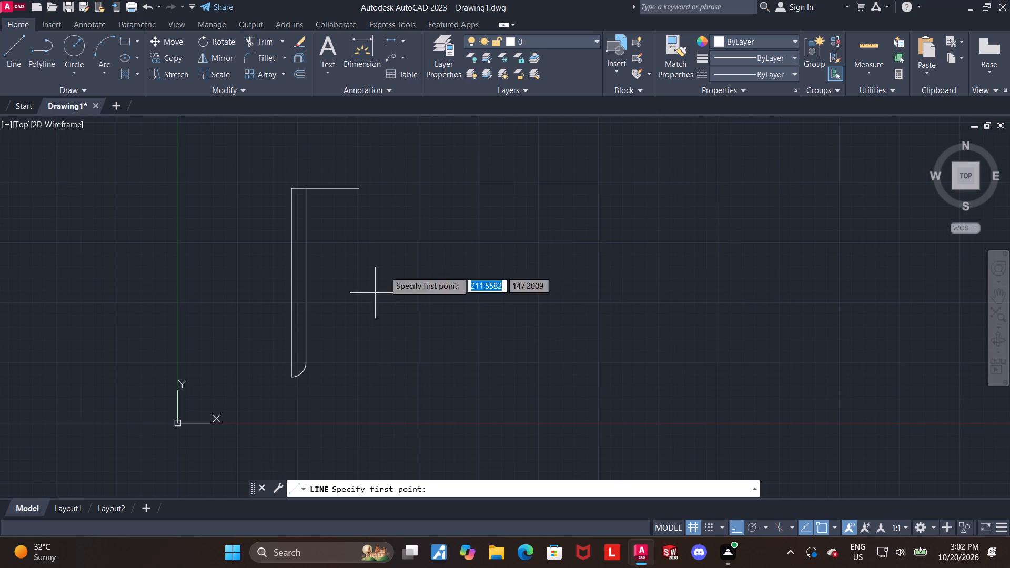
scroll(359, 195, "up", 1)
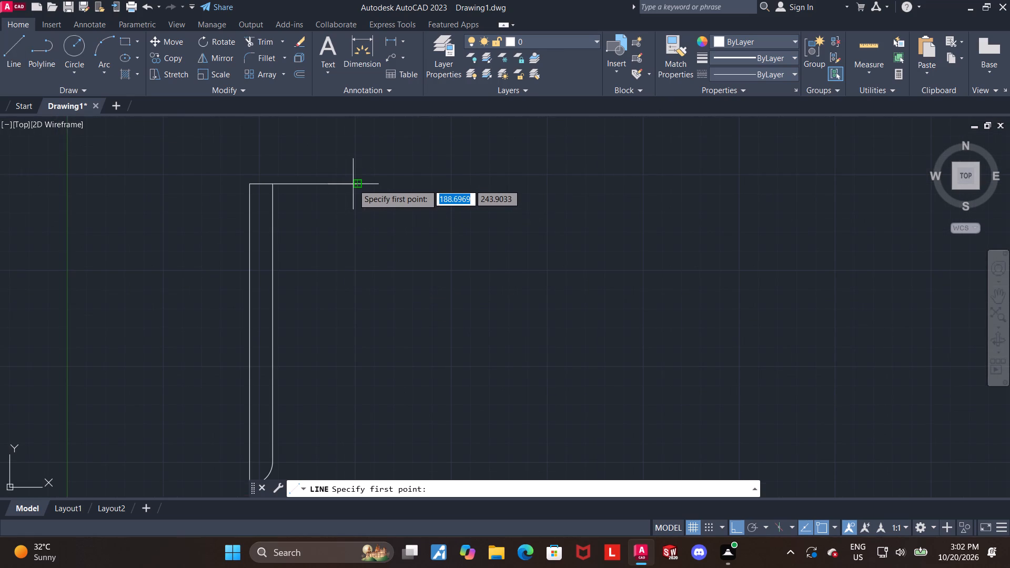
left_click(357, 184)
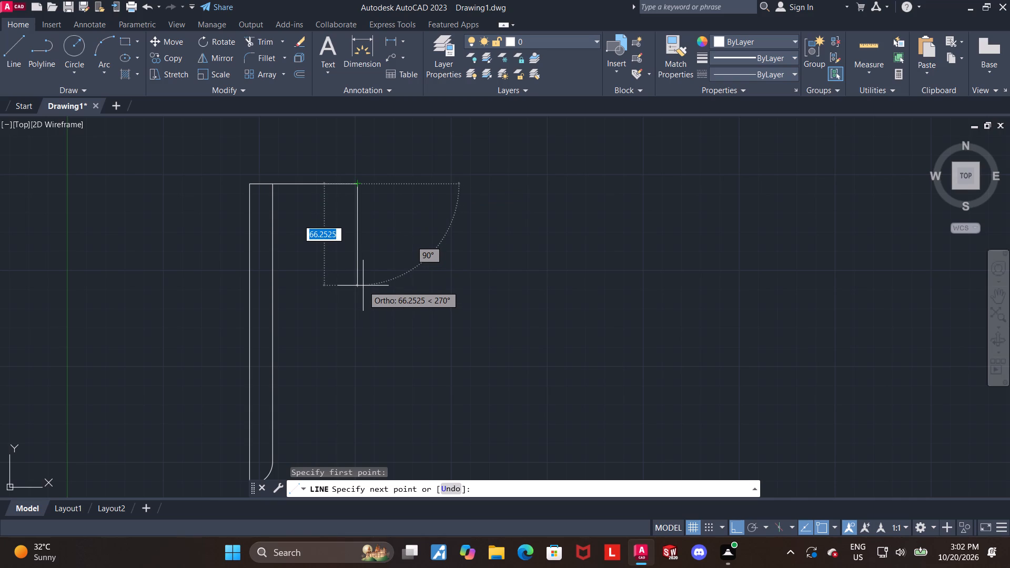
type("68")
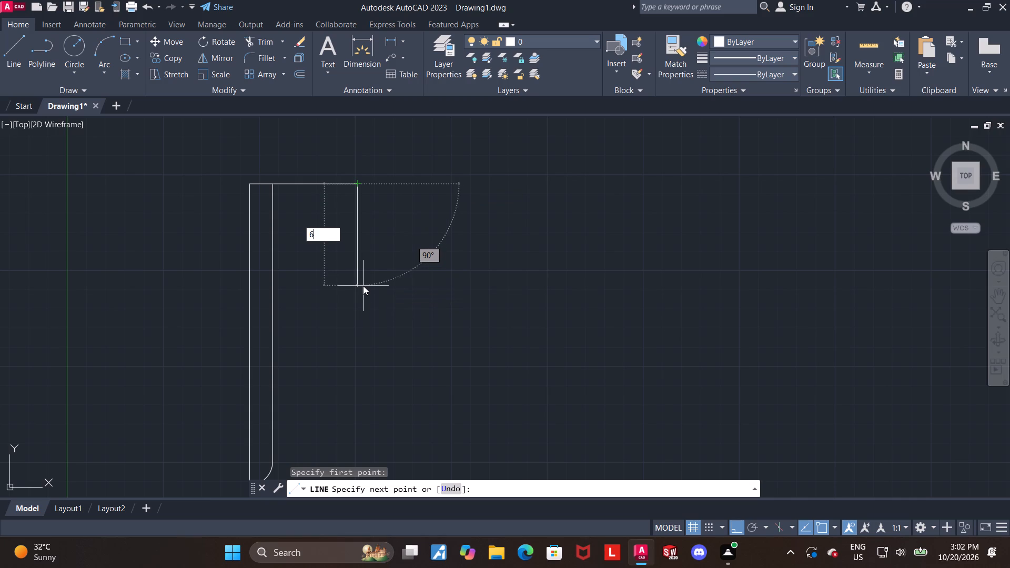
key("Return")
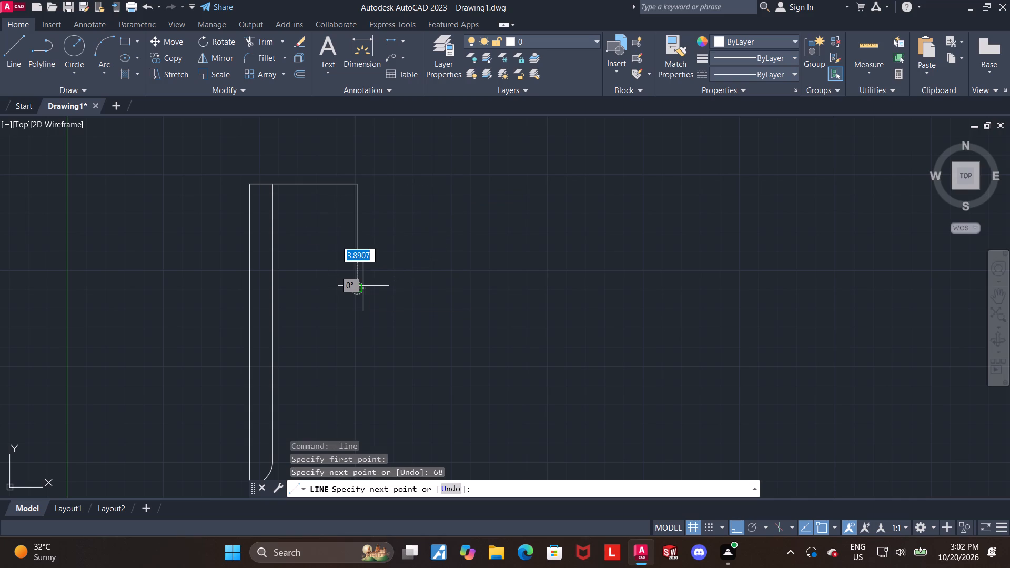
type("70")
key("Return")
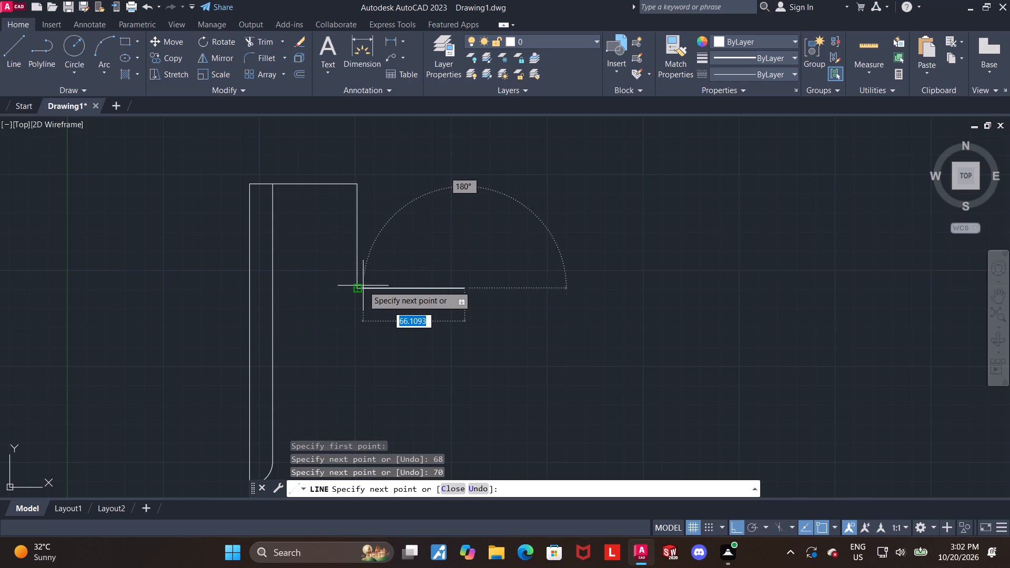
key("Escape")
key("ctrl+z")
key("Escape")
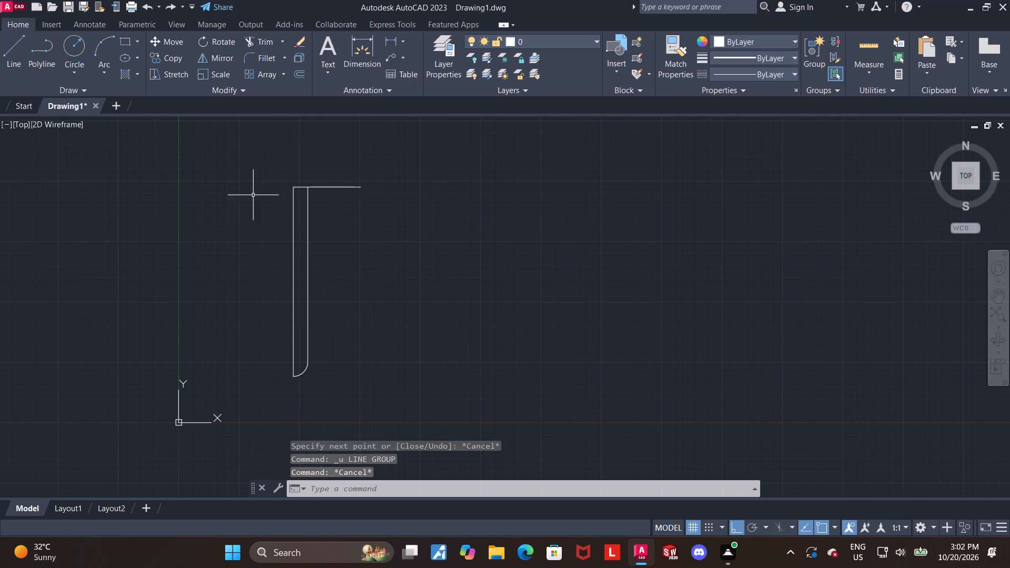
Draw two consecutive vertical line segments straight down from the top edge's right end, 68 units and 70 units long.
left_click(3, 50)
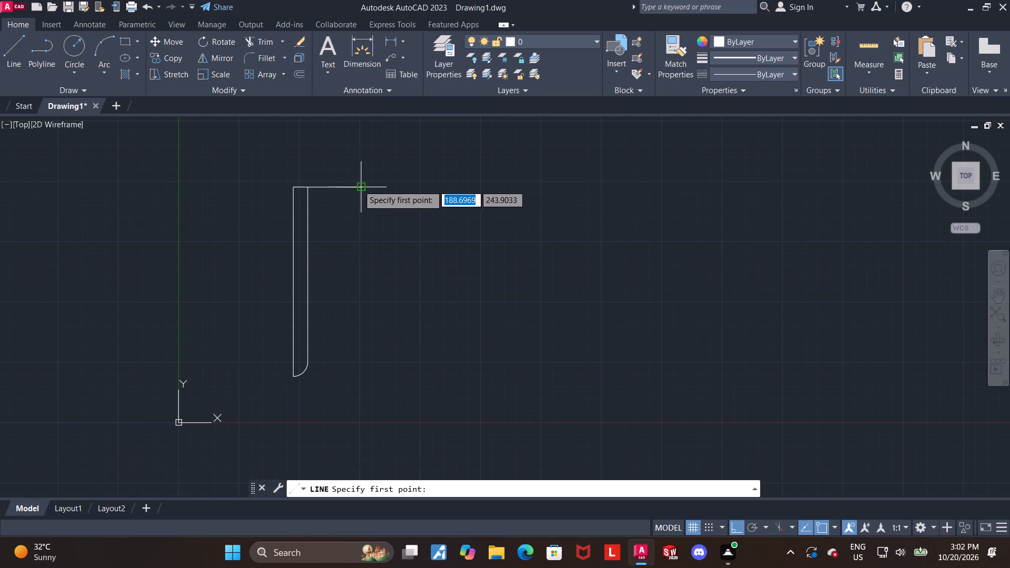
left_click(359, 185)
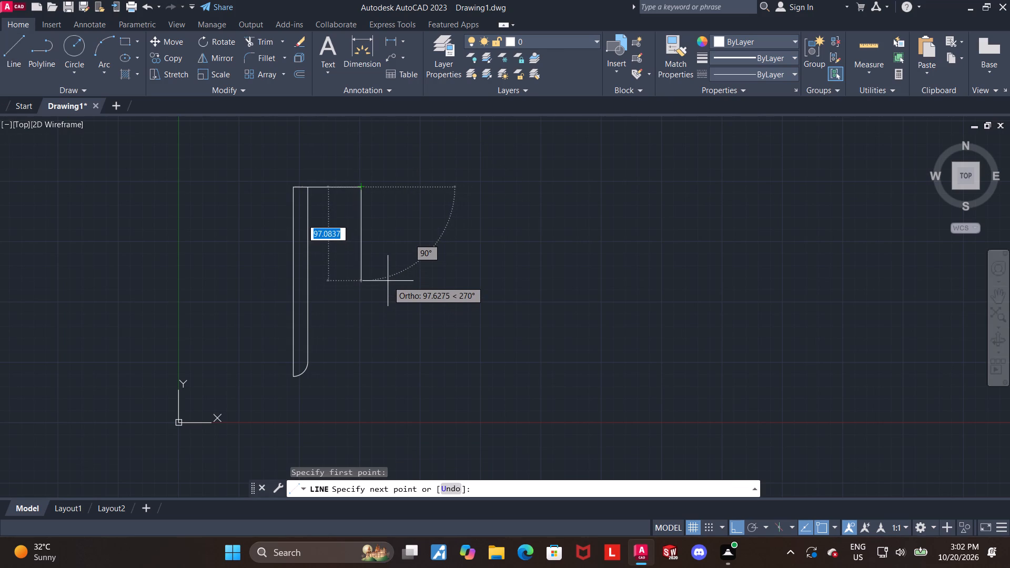
type("68")
key("Return")
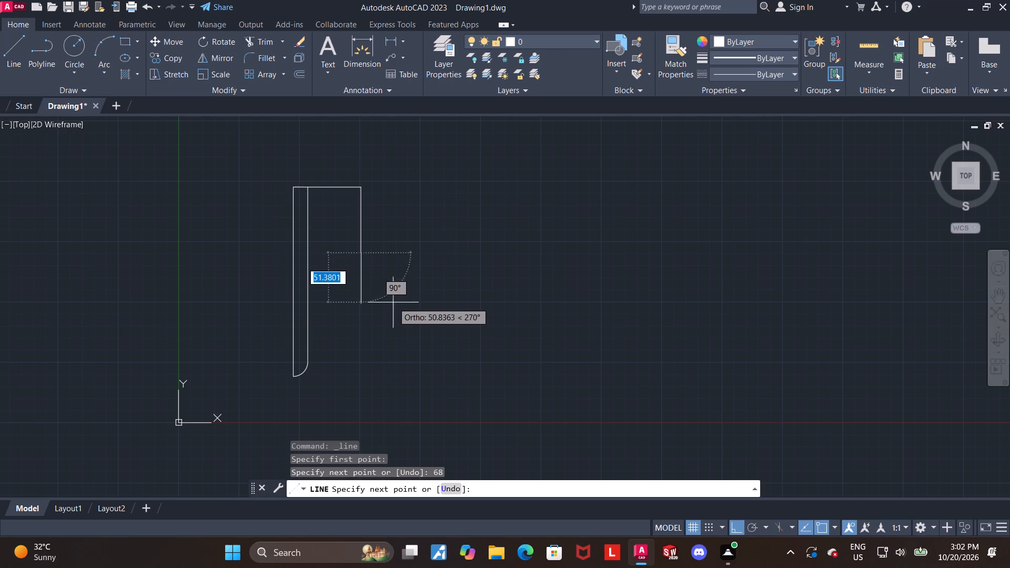
key("7")
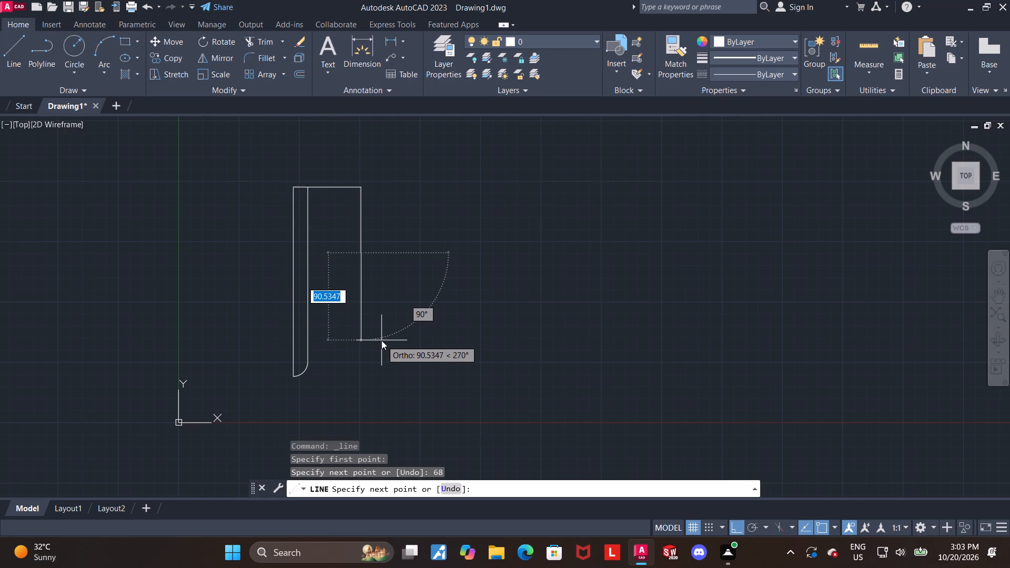
key("0")
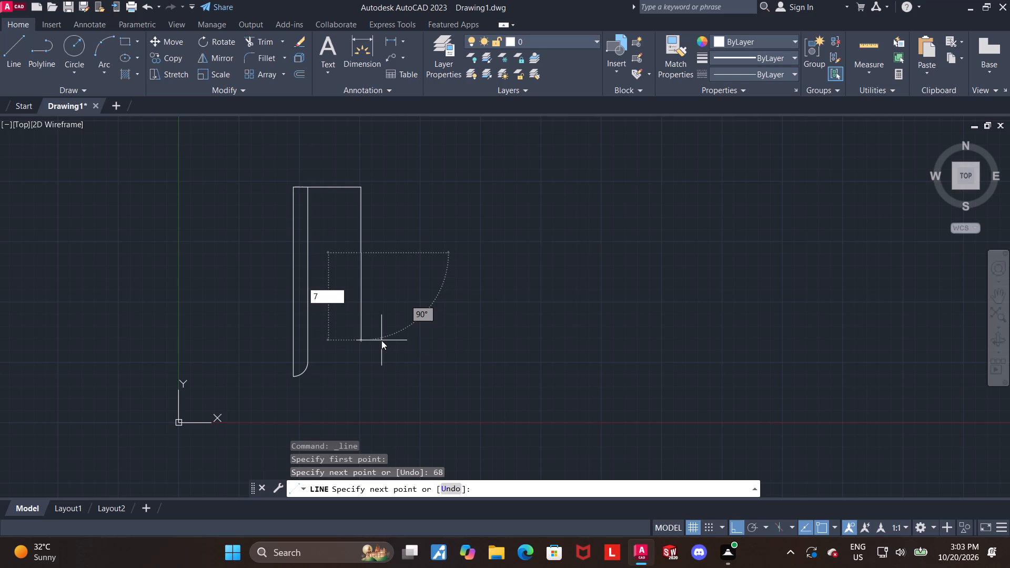
key("Return")
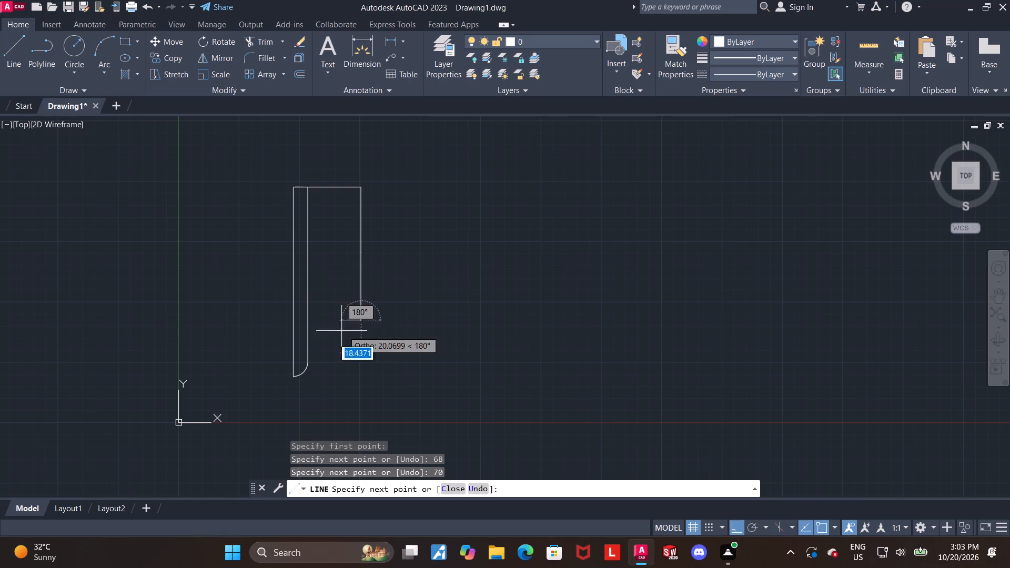
key("Escape")
Draw a circle of diameter 60 centred on the lower end of the vertical line.
left_click(80, 48)
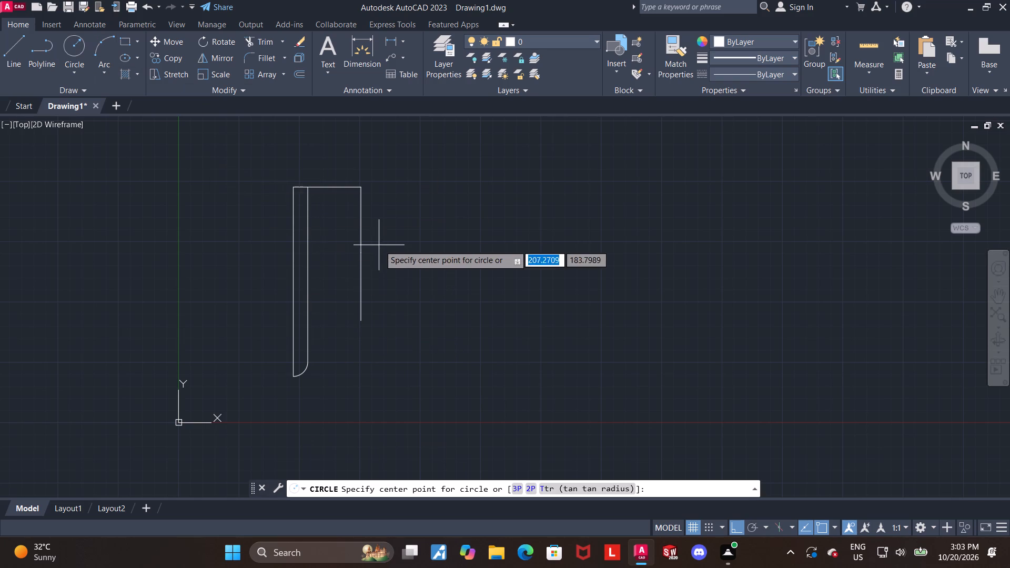
scroll(377, 260, "up", 2)
scroll(341, 358, "down", 2)
scroll(334, 418, "up", 1)
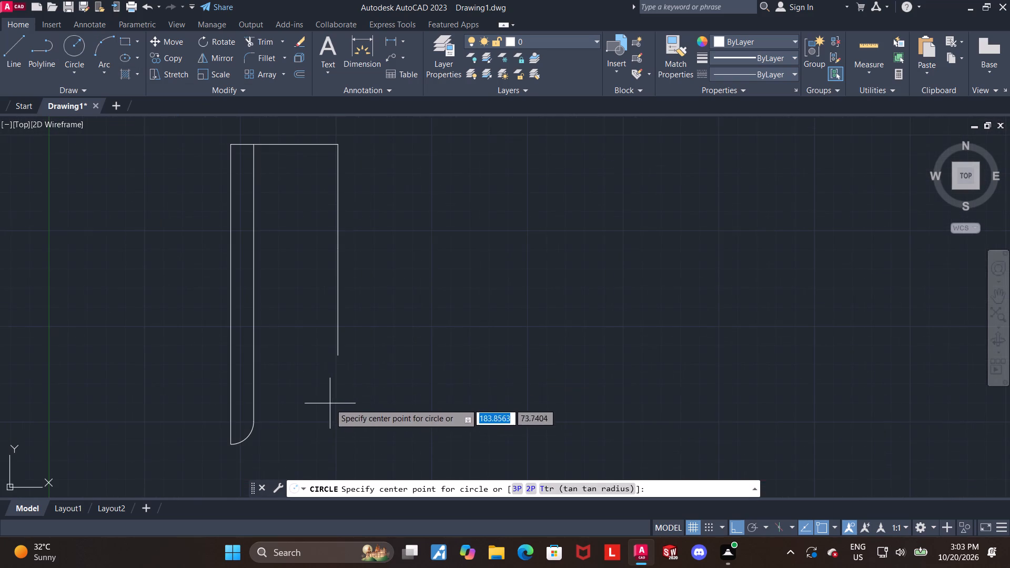
left_click(337, 355)
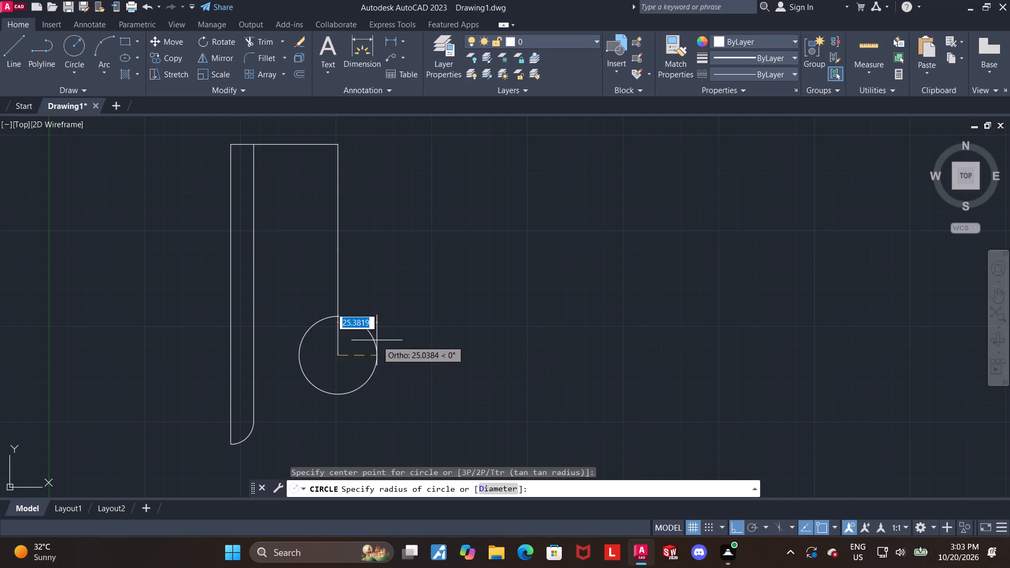
key("d")
key("Return")
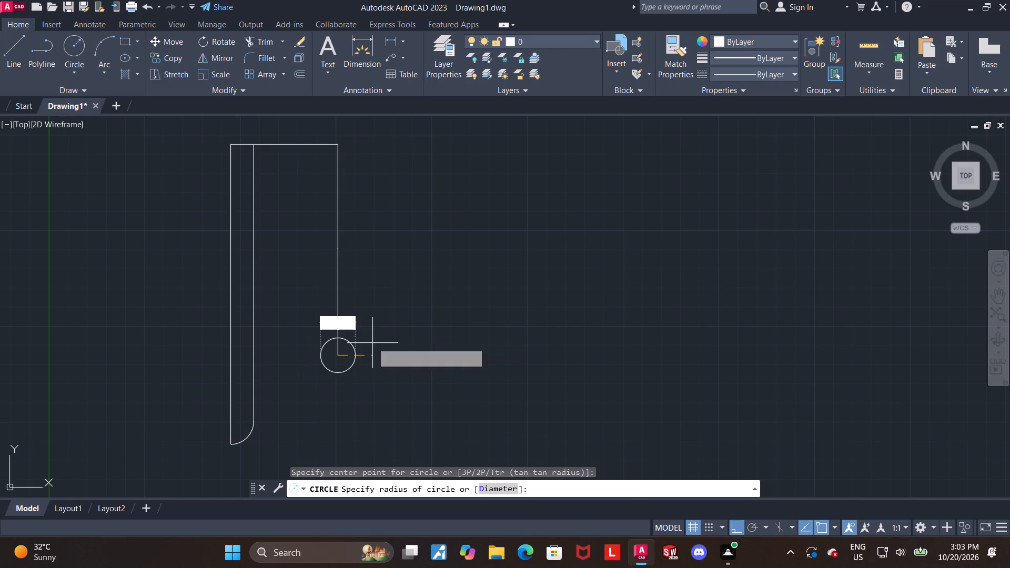
type("60")
key("Return")
key("Escape")
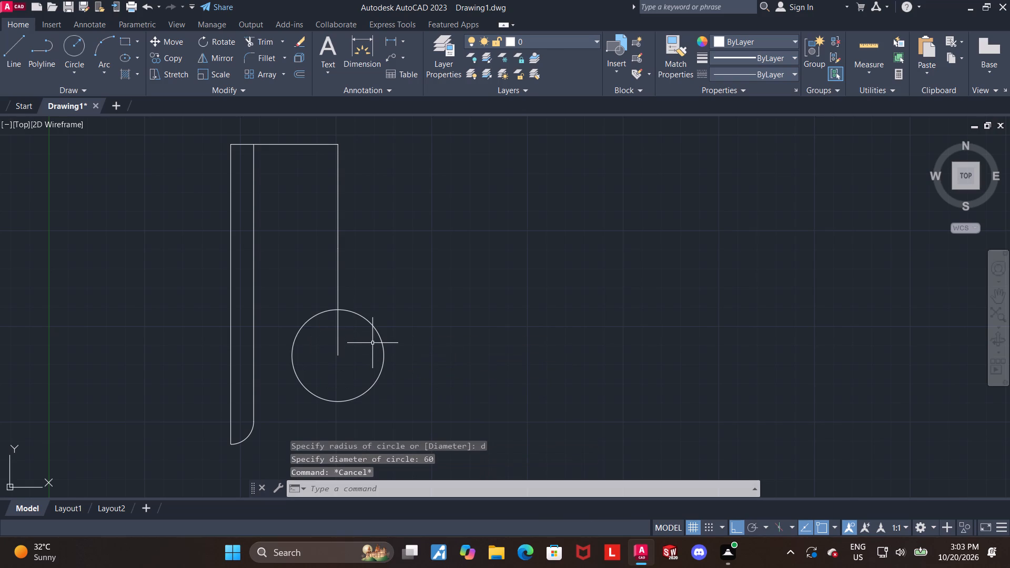
Draw a concentric circle of diameter 30 inside the 60-diameter circle.
left_click(65, 47)
scroll(333, 340, "up", 1)
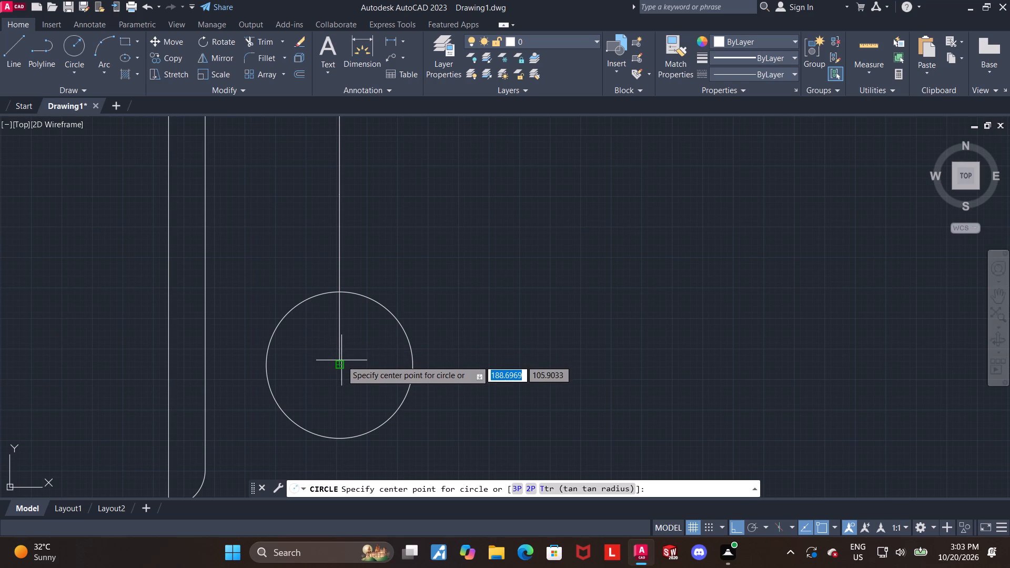
left_click(340, 362)
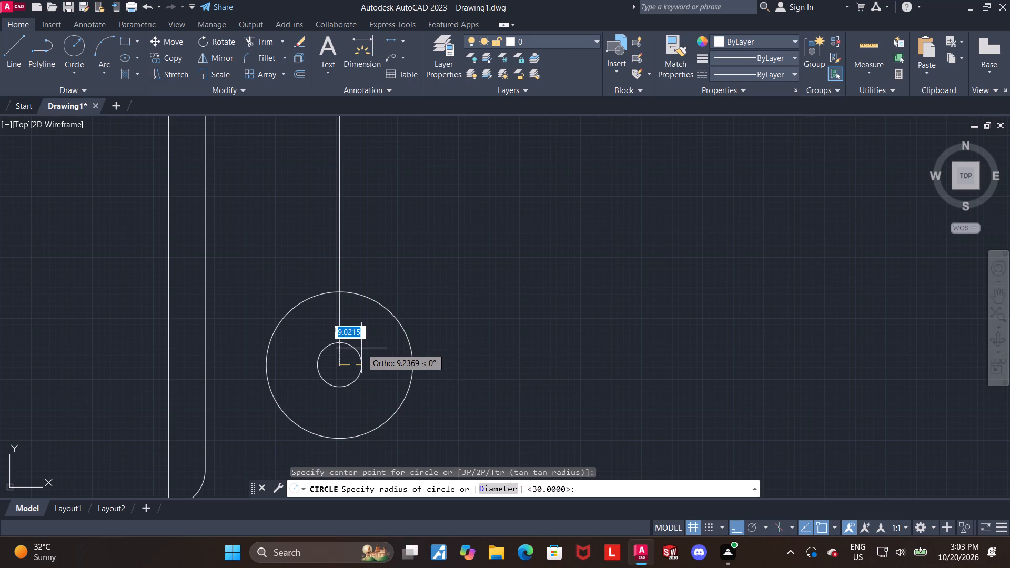
key("d")
key("Return")
type("30")
key("Return")
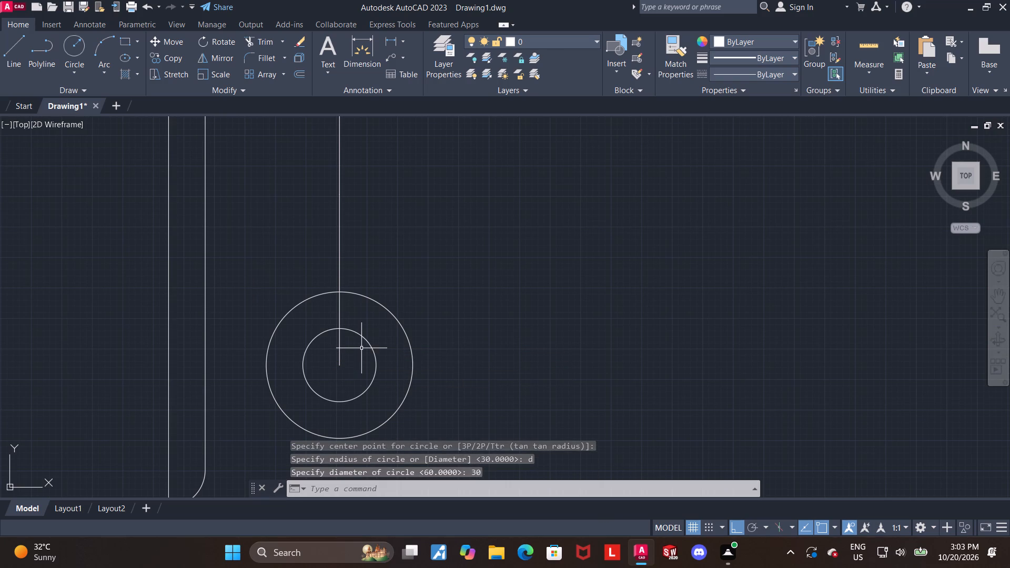
key("Escape")
Load the ISO long-dash dot linetype ACAD_ISO04W100 into the drawing.
scroll(440, 355, "down", 1)
scroll(403, 241, "up", 1)
scroll(349, 261, "down", 1)
left_click(355, 211)
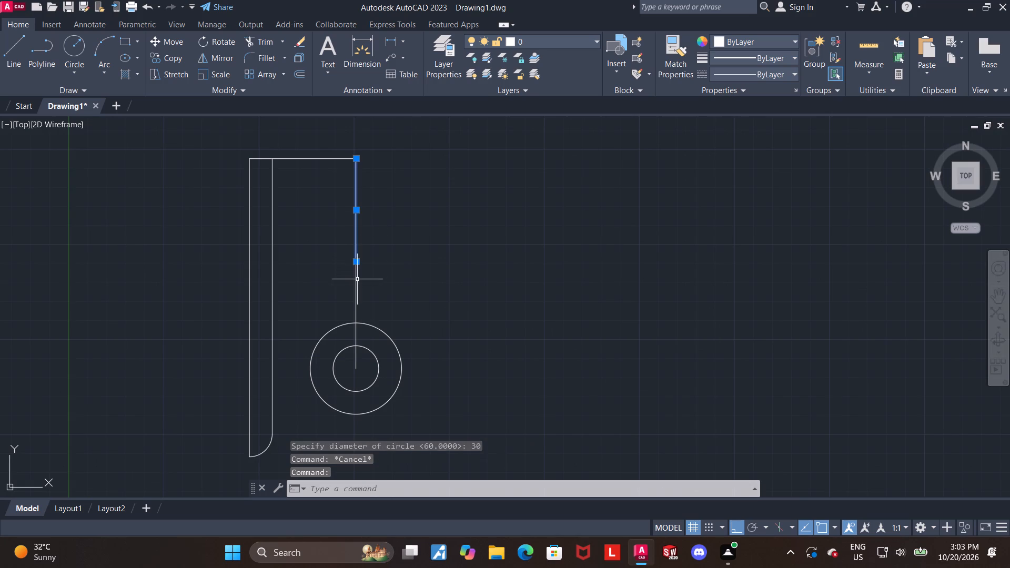
left_click(357, 279)
left_click(757, 69)
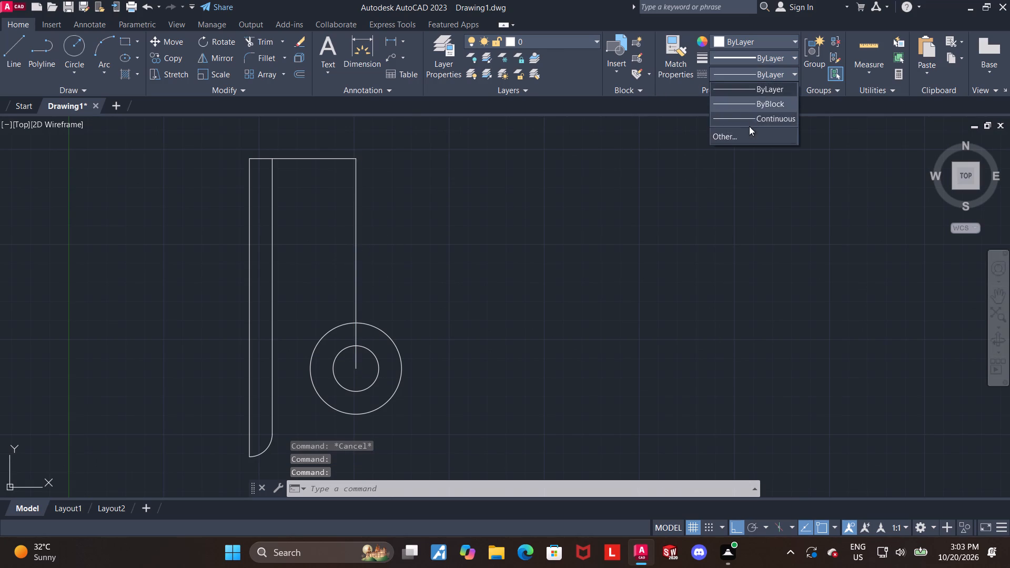
left_click(748, 132)
left_click(619, 167)
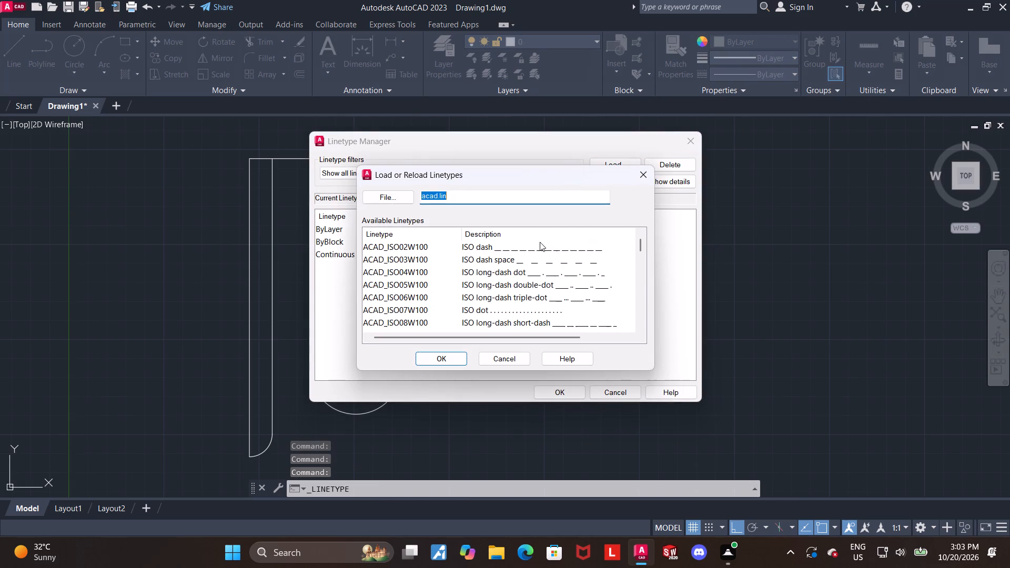
double_click(528, 274)
left_click(551, 387)
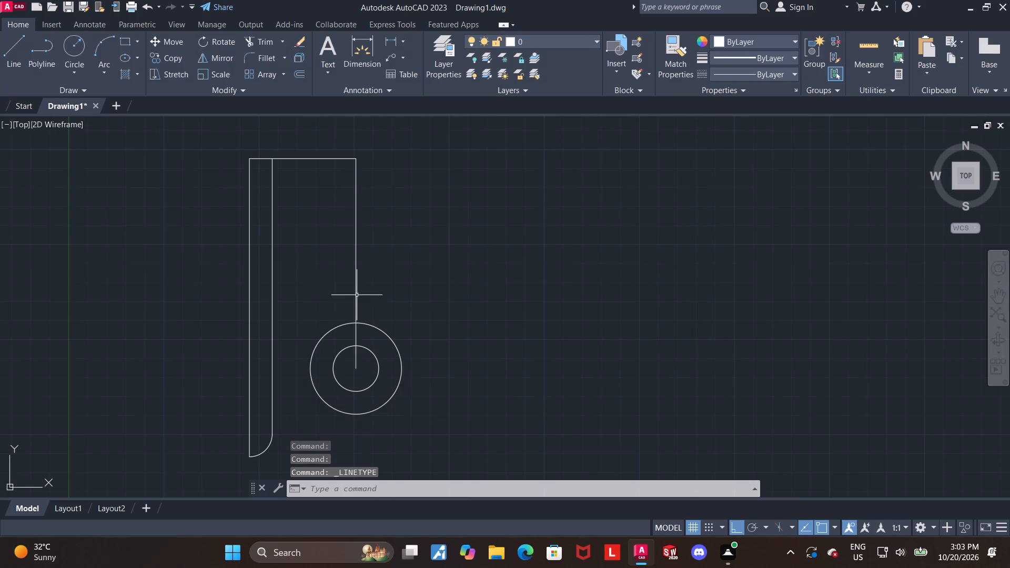
Set both vertical line segments running to the circles' centre to linetype ACAD_ISO04W100 and colour Cyan.
left_click(356, 294)
left_click(355, 233)
left_click(725, 79)
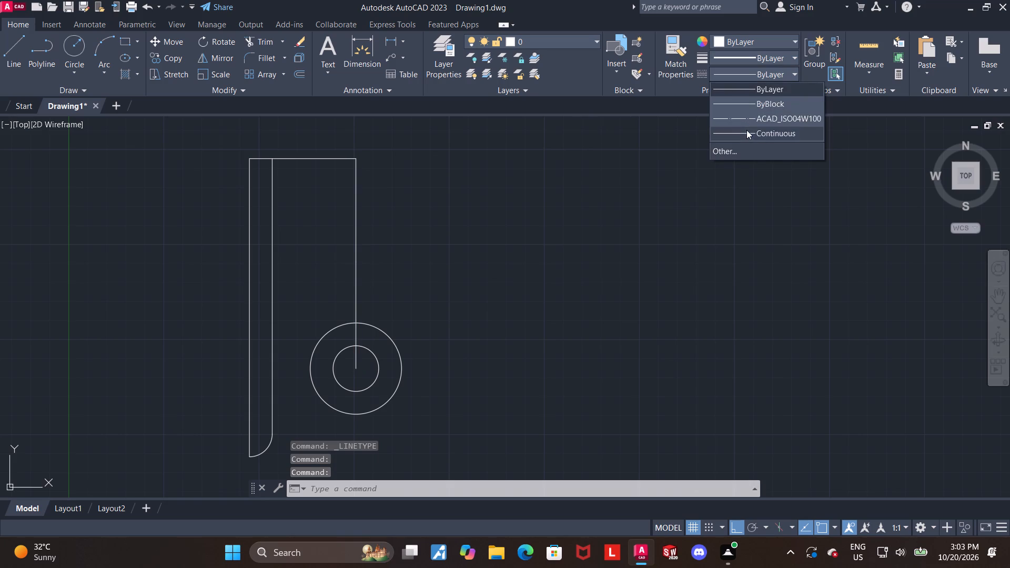
left_click(745, 124)
left_click(752, 47)
left_click(761, 169)
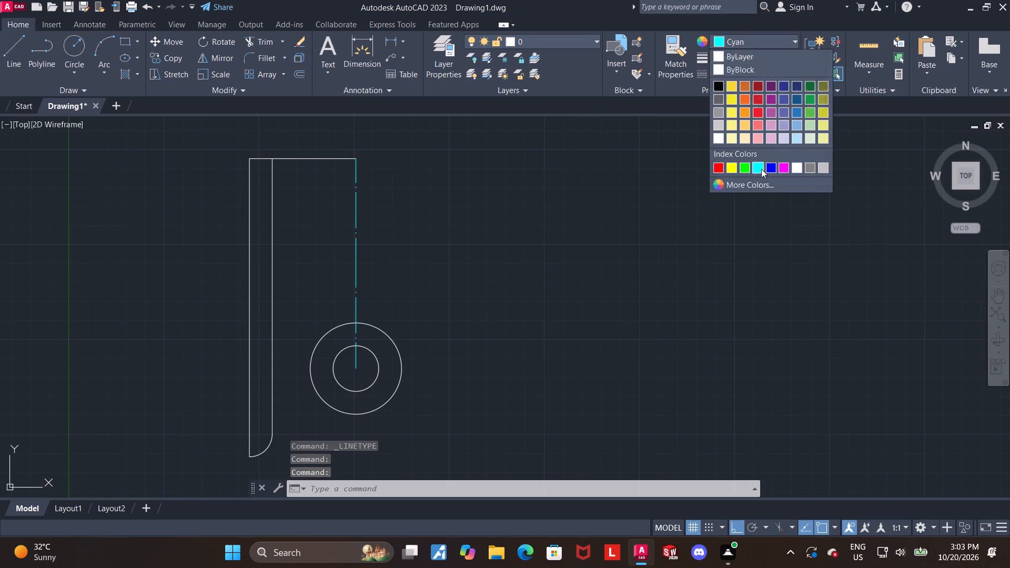
key("Escape")
Draw a circle of radius 20 tangent to the strip's inner vertical line and the lower-left side of the 60-diameter circle.
scroll(470, 281, "down", 1)
middle_click_drag(460, 297, 466, 248)
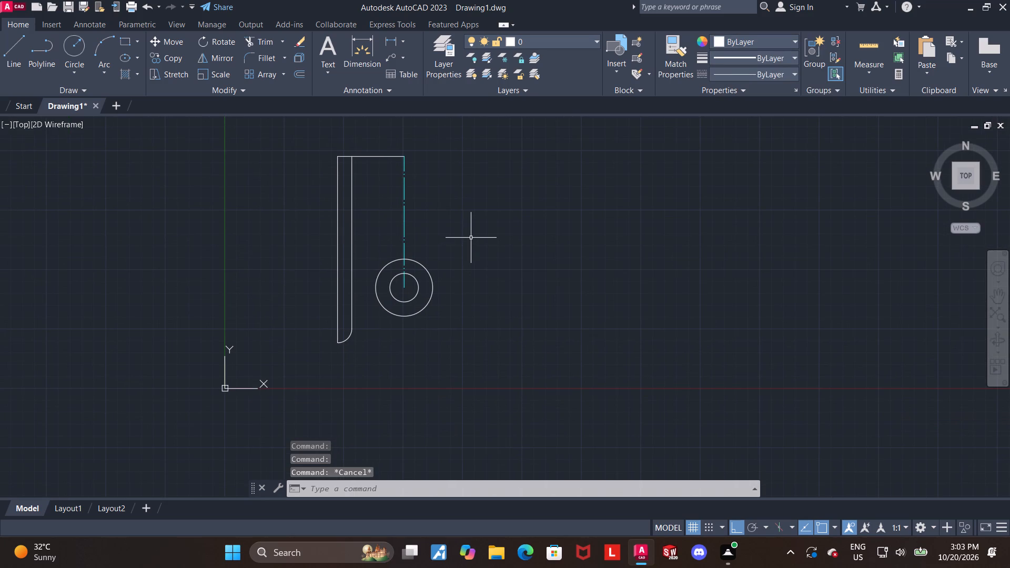
scroll(370, 313, "up", 1)
left_click(76, 72)
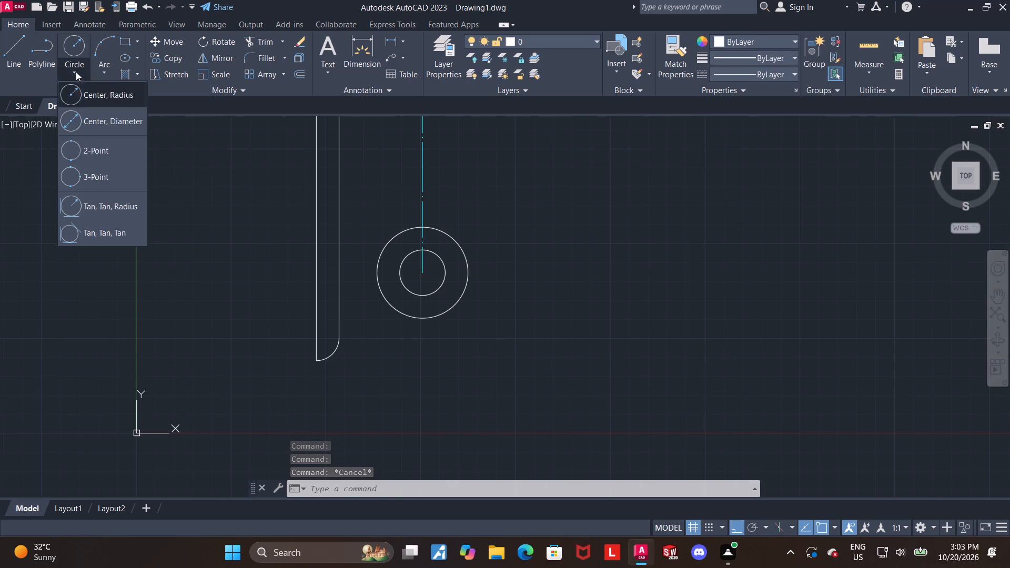
left_click(87, 209)
scroll(320, 292, "up", 2)
left_click(361, 361)
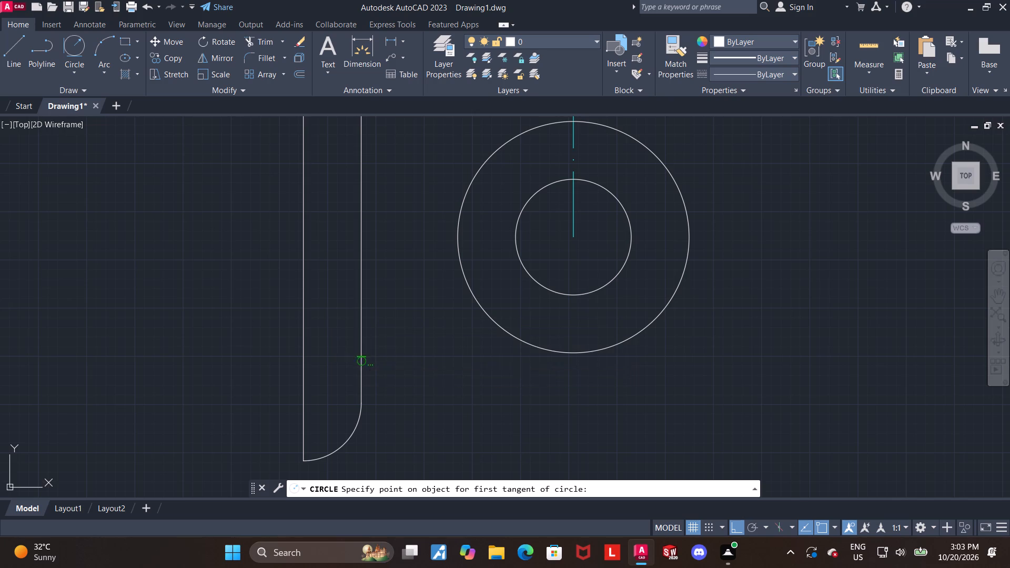
left_click(483, 315)
scroll(477, 320, "down", 2)
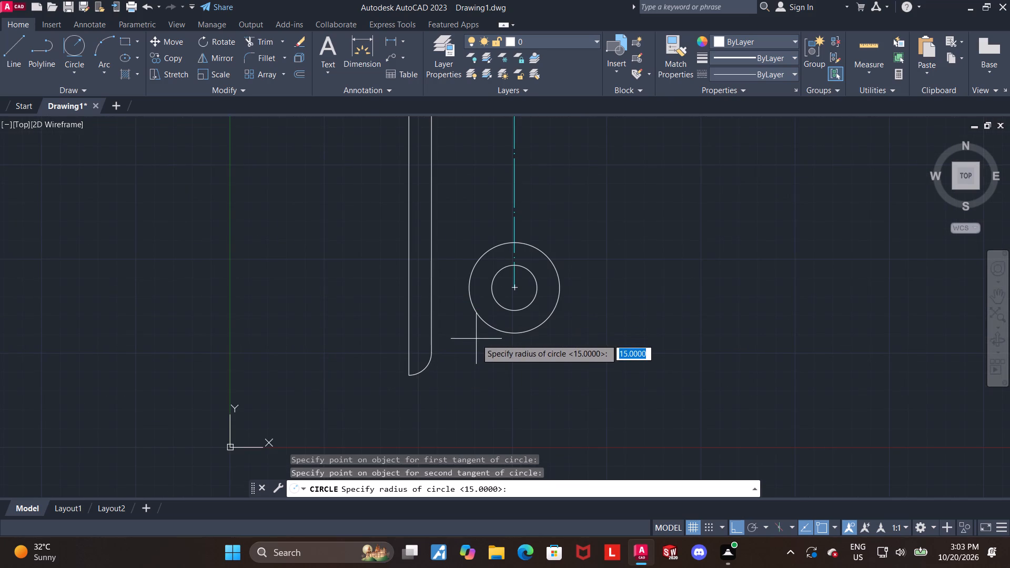
type("20")
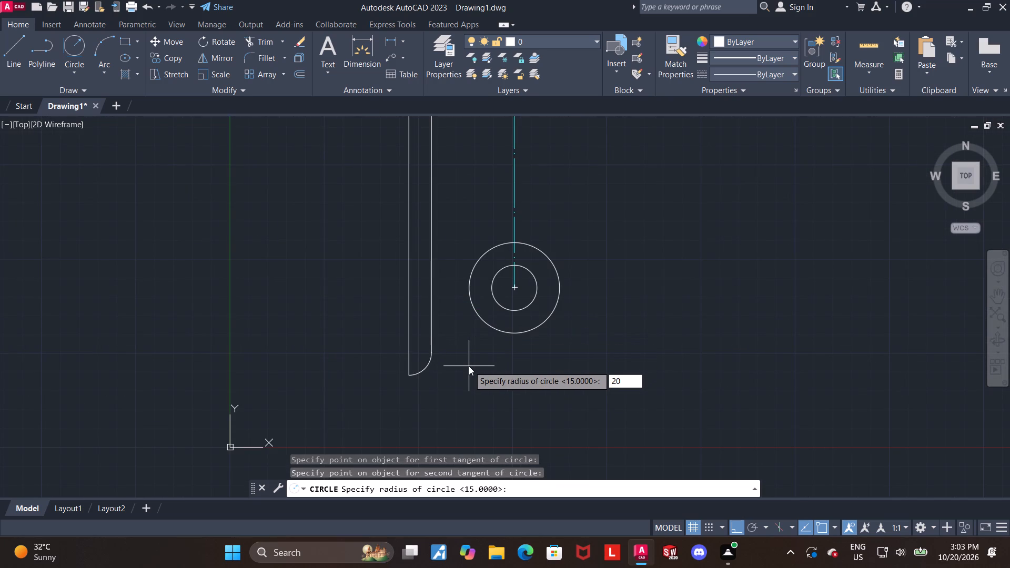
key("Return")
key("Escape")
Trim the radius-20 circle's lower part, leaving the arc that joins the strip to the 60-diameter circle.
left_click(267, 47)
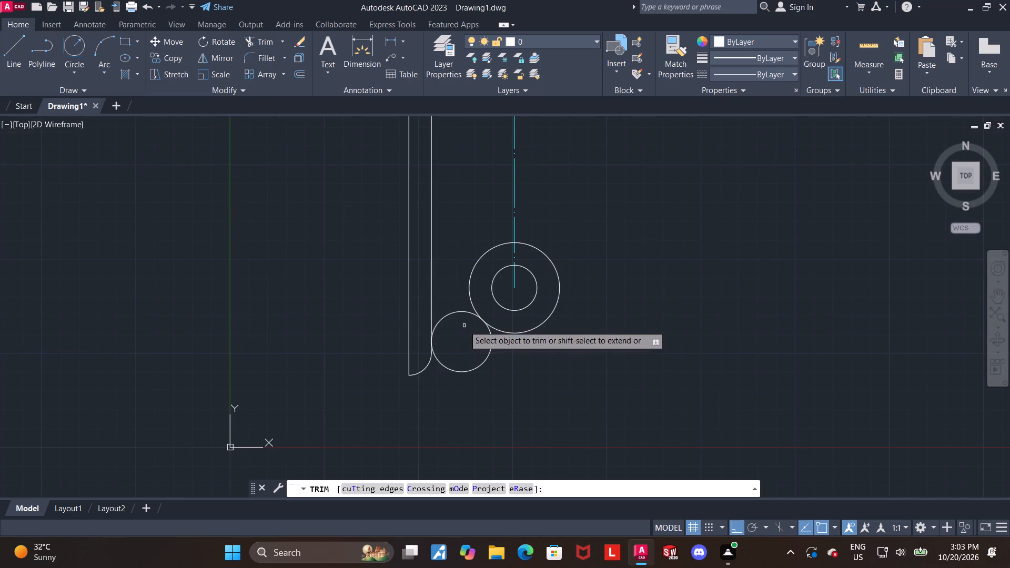
left_click_drag(464, 330, 477, 397)
middle_click_drag(582, 352, 539, 376)
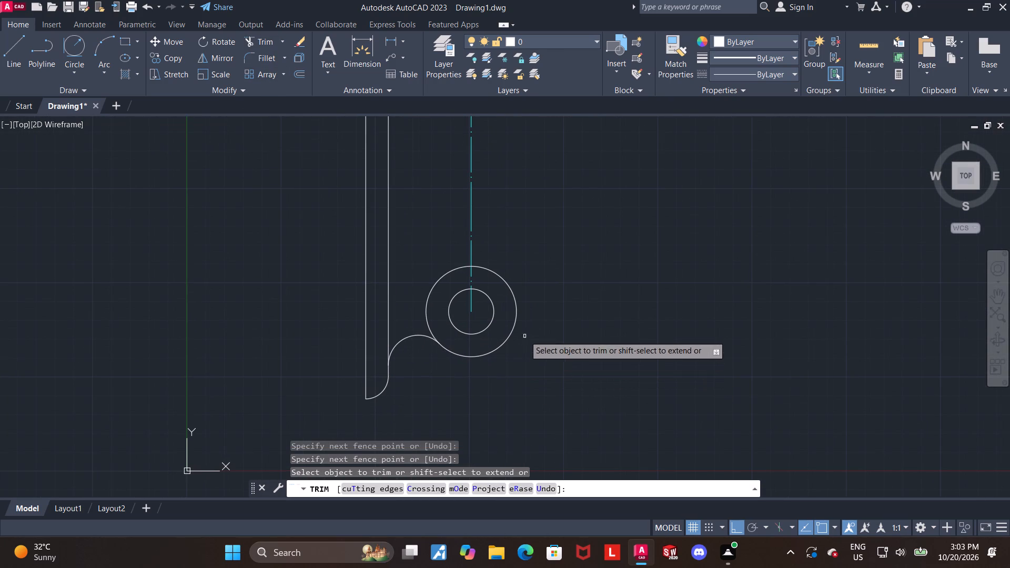
key("Escape")
key("Escape")
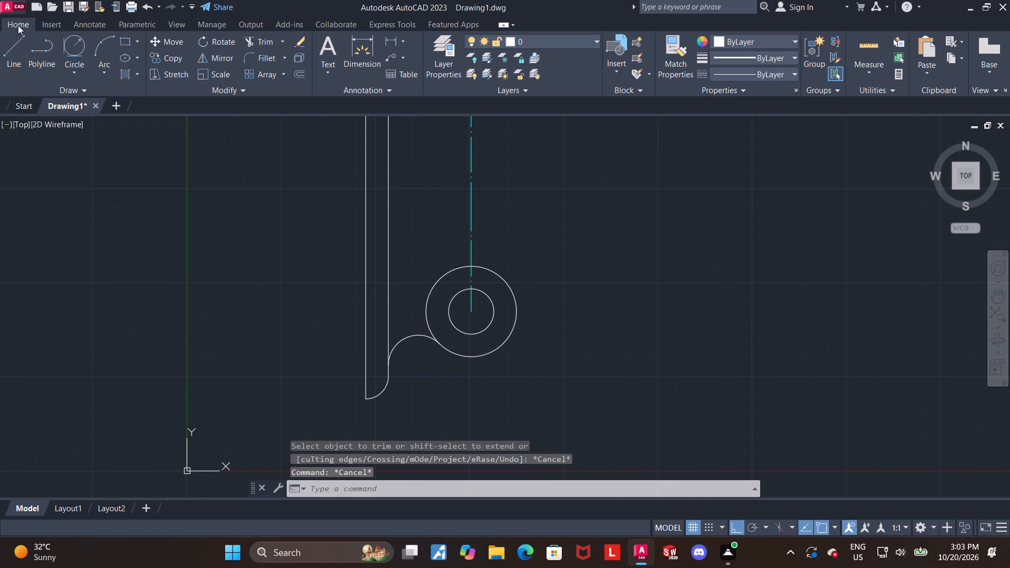
Draw a vertical line about 48 long downward from the centre of the 60- and 30-diameter circles.
left_click(15, 46)
scroll(474, 313, "up", 4)
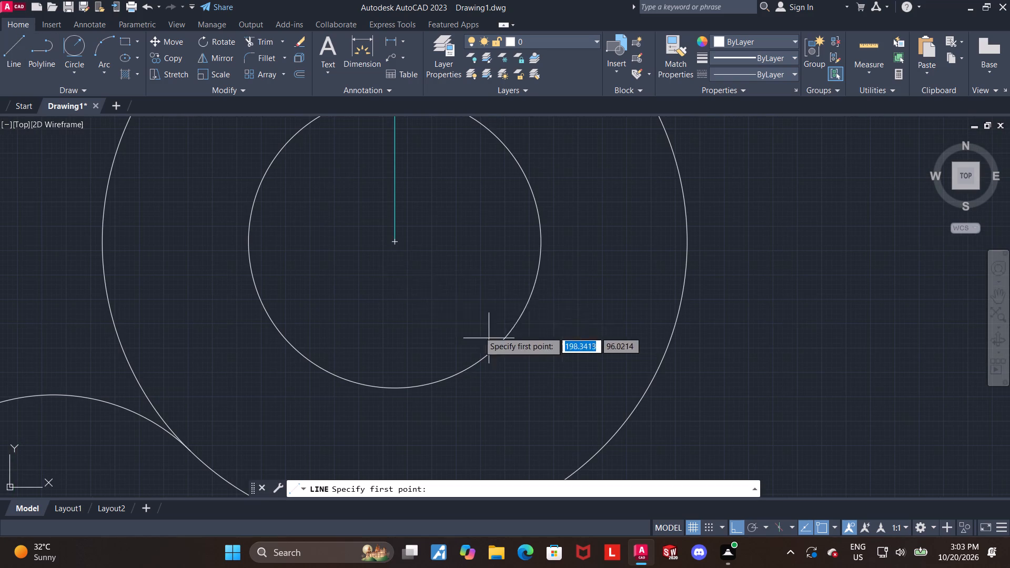
left_click(393, 240)
scroll(395, 257, "down", 3)
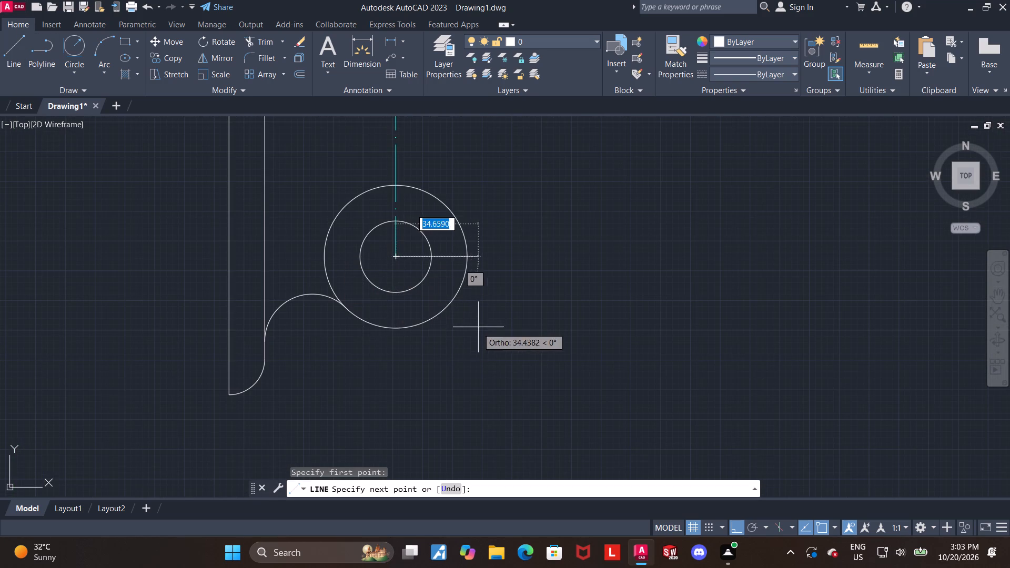
left_click(417, 371)
key("Escape")
Set the new vertical line below the circles' centre to linetype ACAD_ISO04W100 and colour Cyan.
left_click(392, 350)
left_click(398, 350)
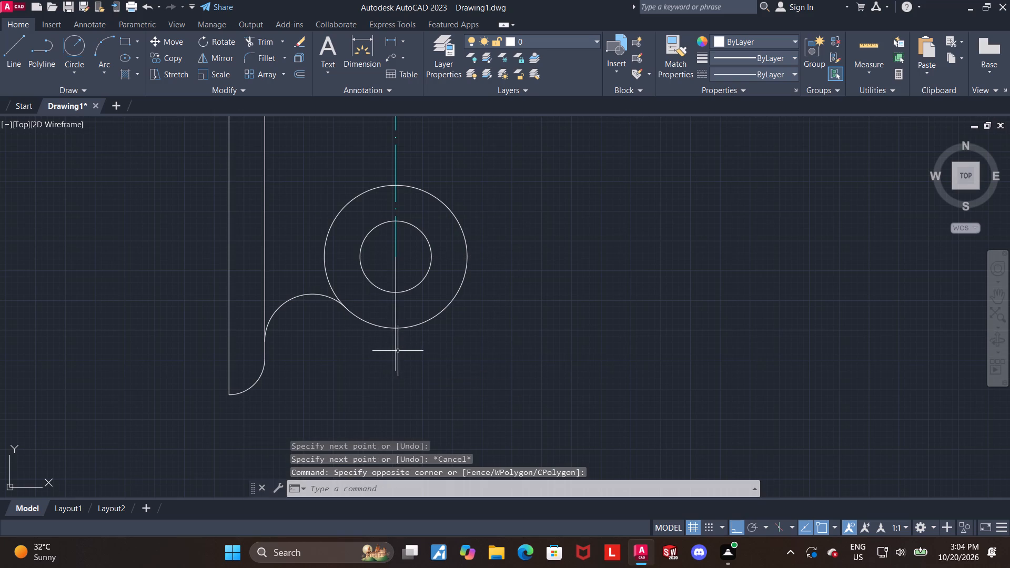
left_click(396, 351)
left_click(779, 71)
left_click(744, 116)
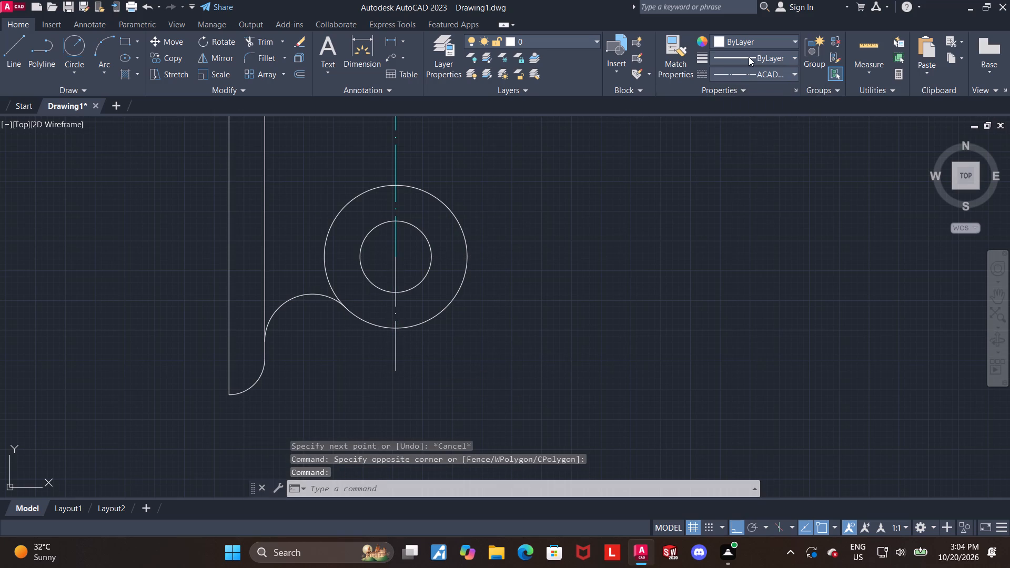
left_click(749, 42)
left_click(758, 169)
key("Escape")
Draw connected lines from the concentric circles' centre, 44 horizontally to the right and 70 vertically up.
scroll(480, 263, "down", 1)
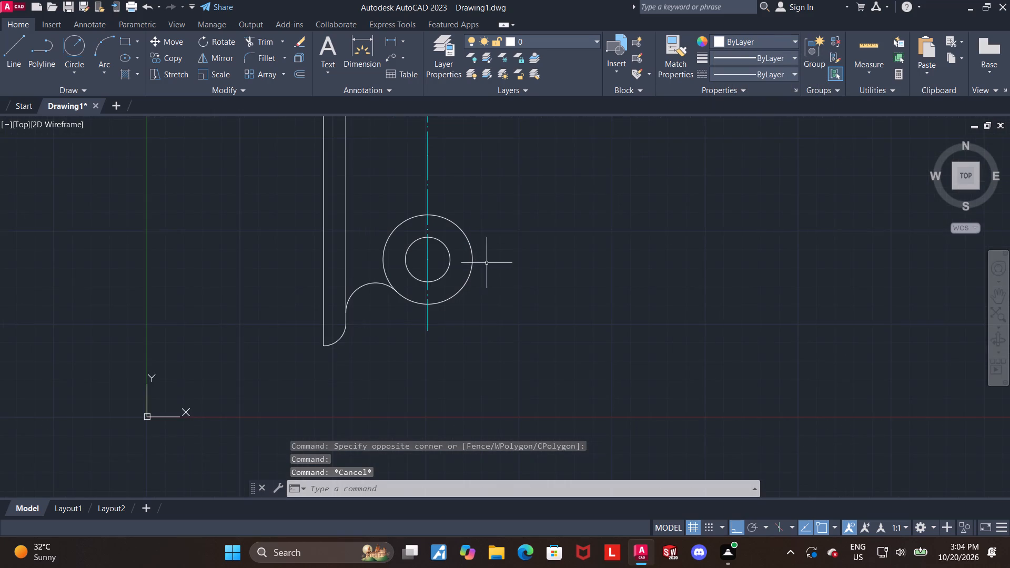
middle_click_drag(489, 261, 477, 280)
scroll(481, 272, "down", 1)
middle_click_drag(567, 260, 551, 288)
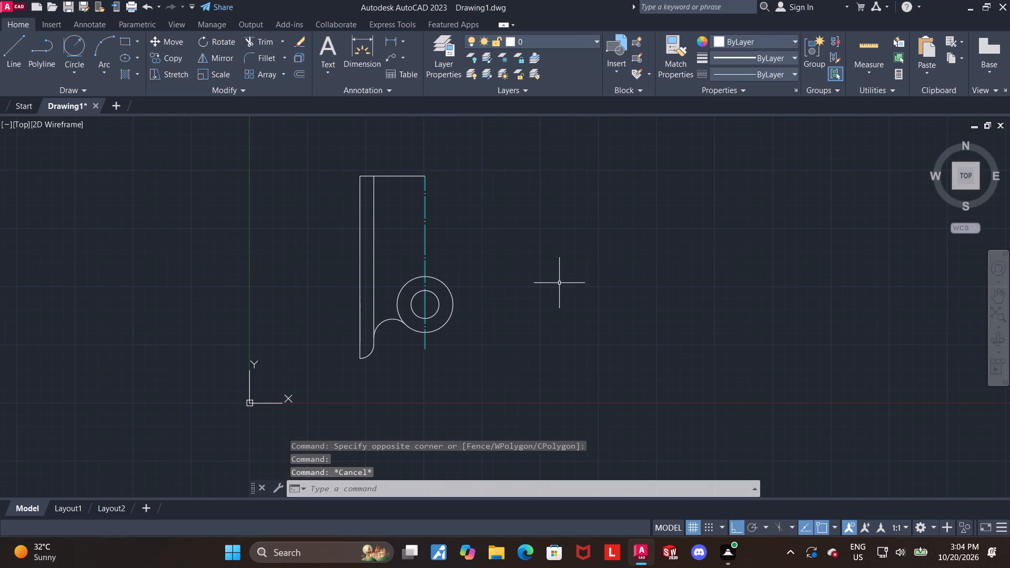
middle_click_drag(560, 279, 554, 289)
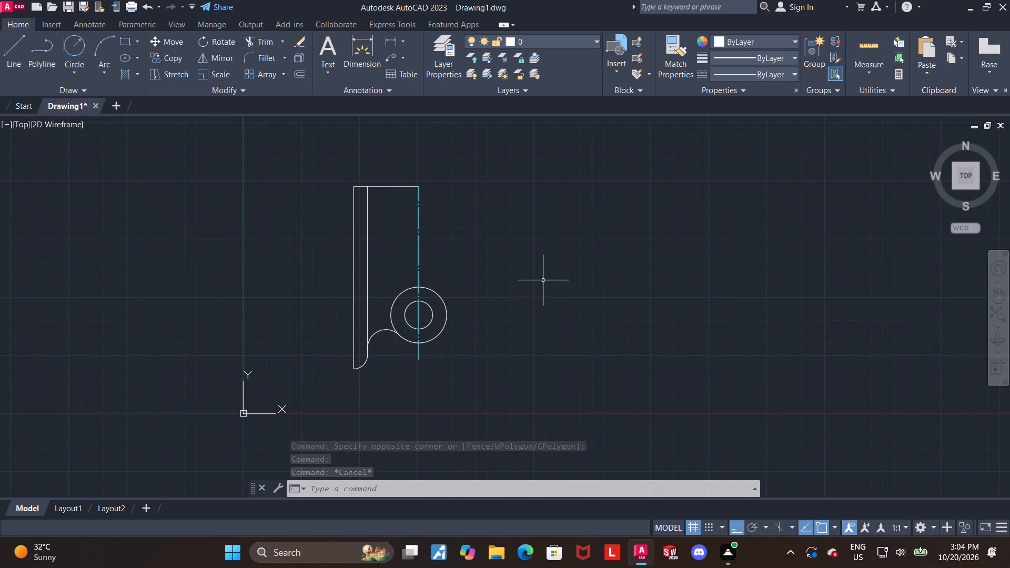
scroll(543, 280, "down", 1)
middle_click_drag(564, 278, 495, 298)
scroll(495, 298, "up", 1)
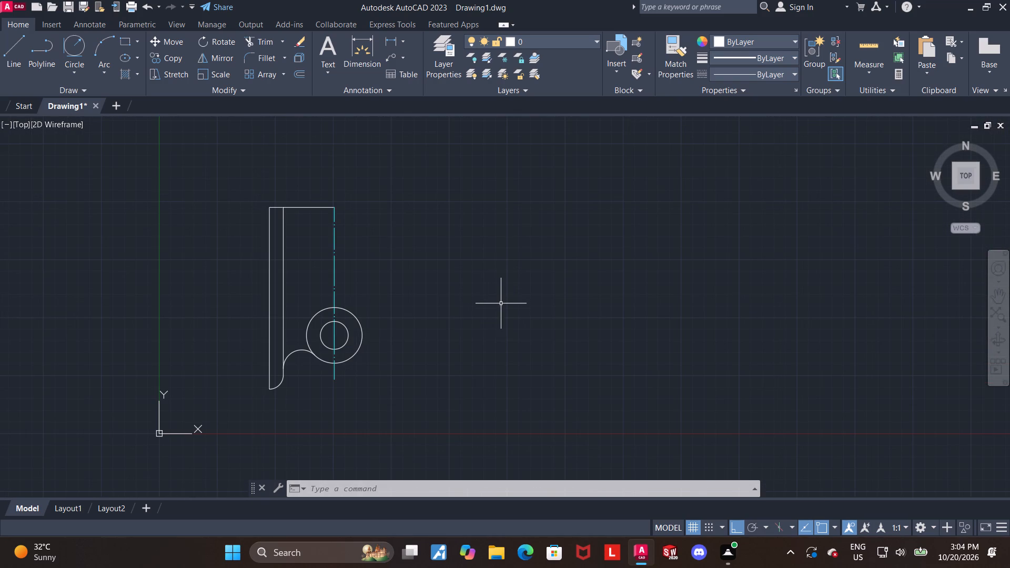
scroll(361, 338, "up", 2)
left_click(12, 50)
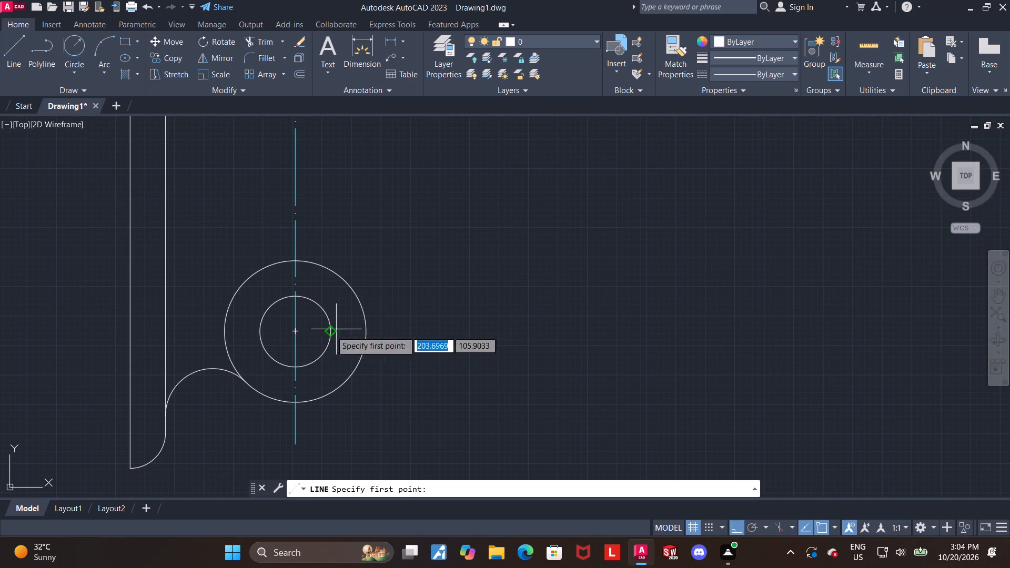
left_click(294, 333)
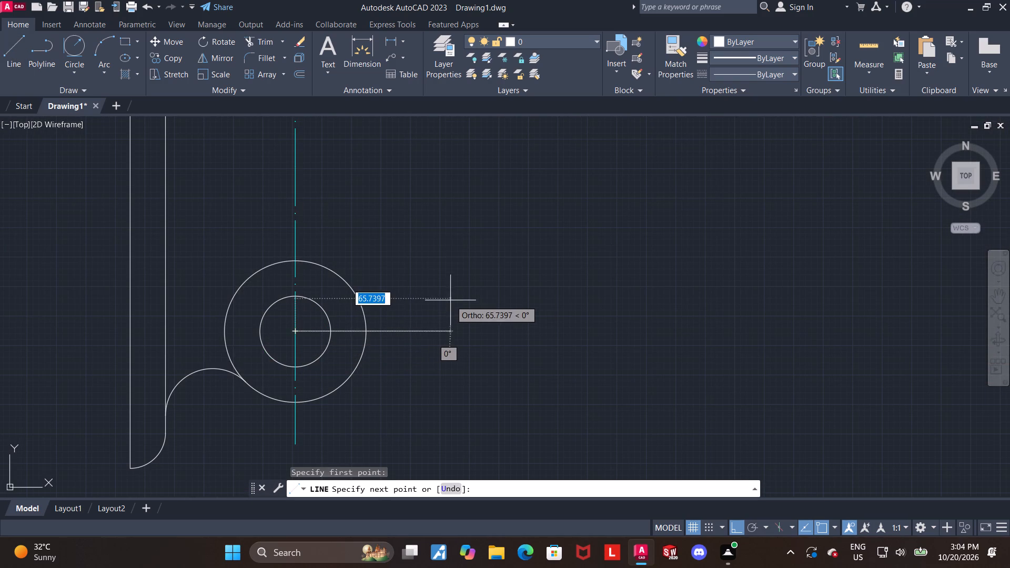
type("44")
key("Return")
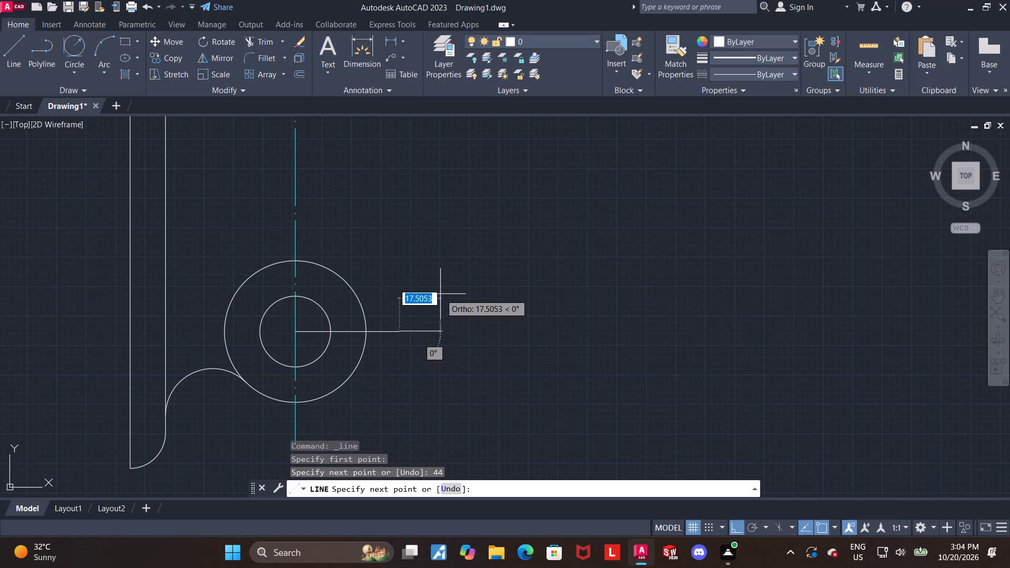
scroll(441, 314, "down", 1)
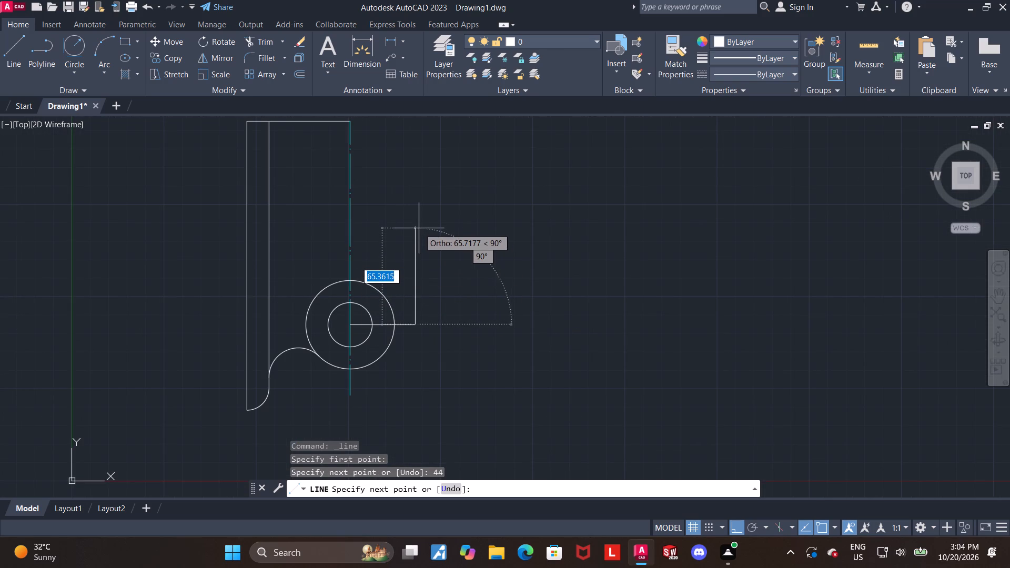
type("70")
key("Return")
key("Escape")
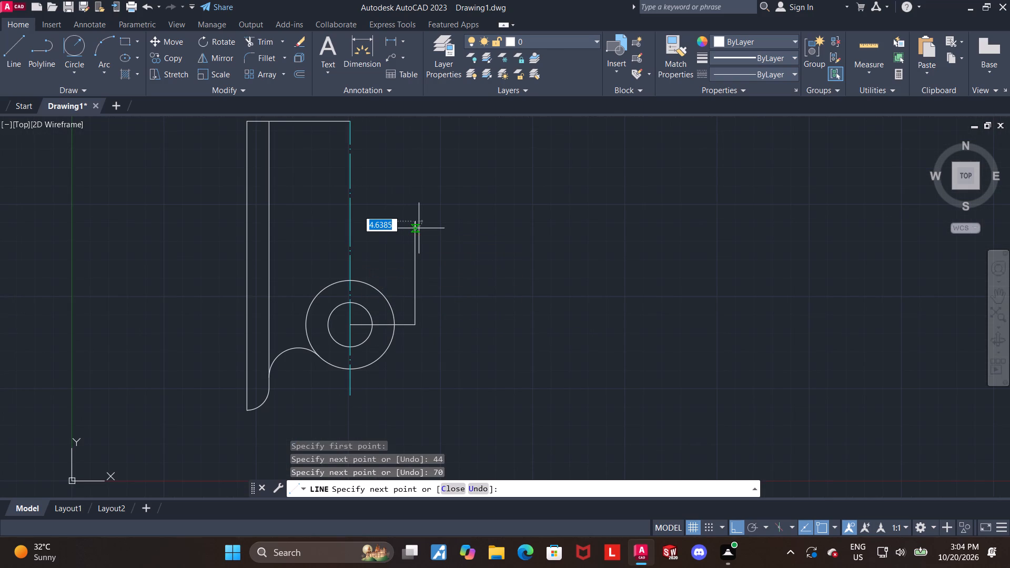
Draw a circle of diameter 40 centred on the upper end of the 70-long vertical line.
left_click(75, 74)
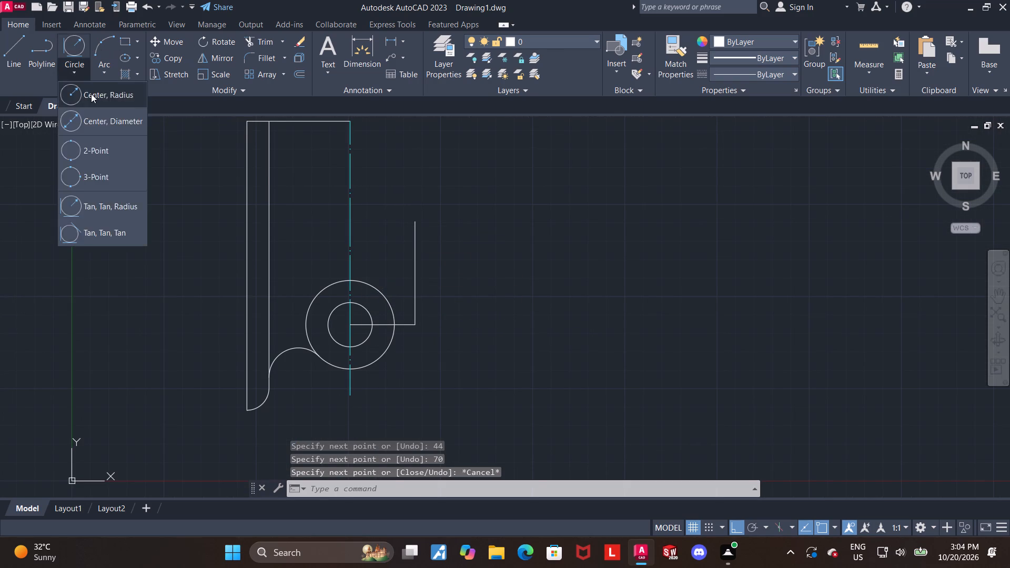
left_click(91, 94)
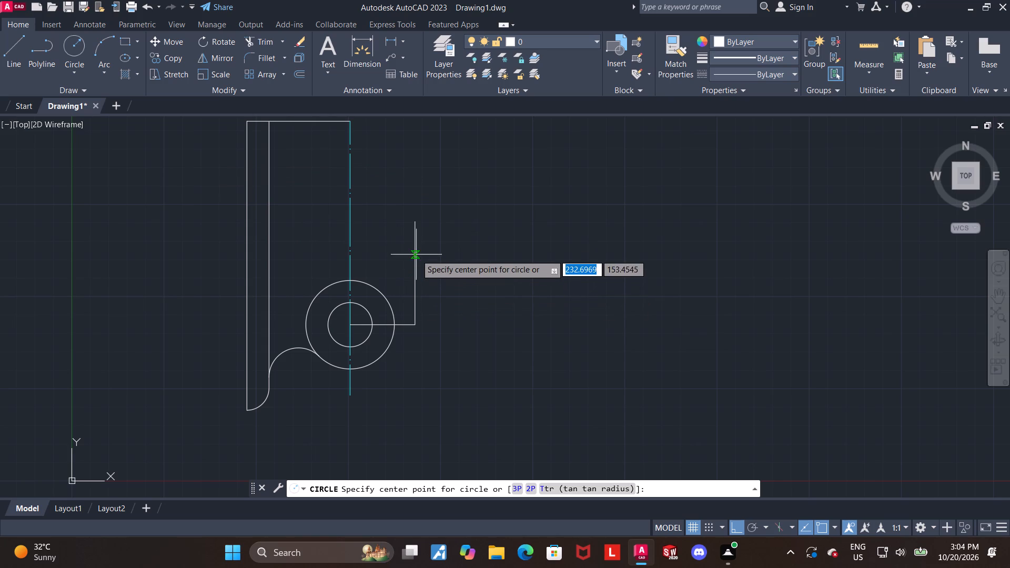
left_click(412, 222)
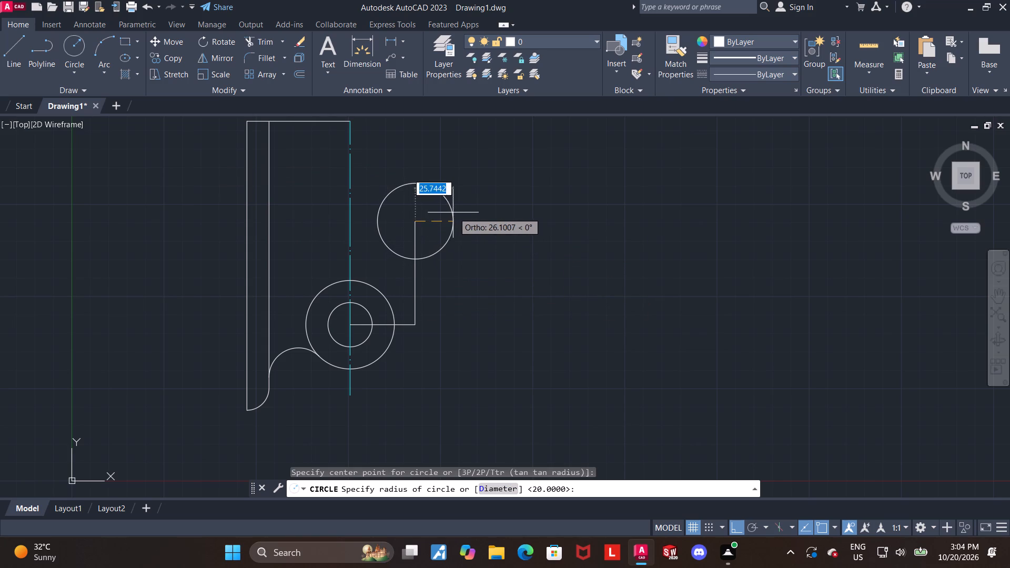
key("d")
key("Return")
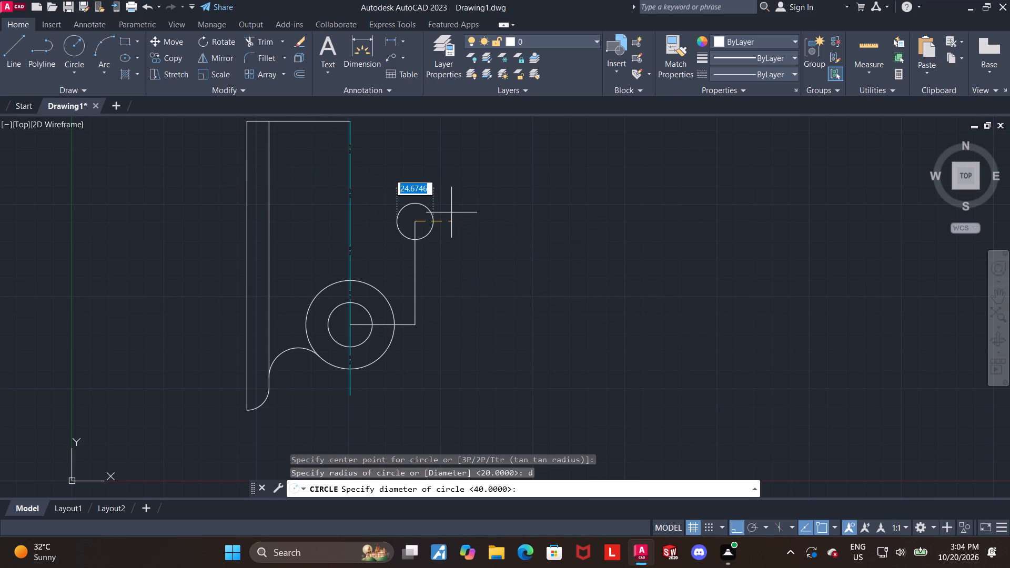
type("40")
key("Return")
key("Escape")
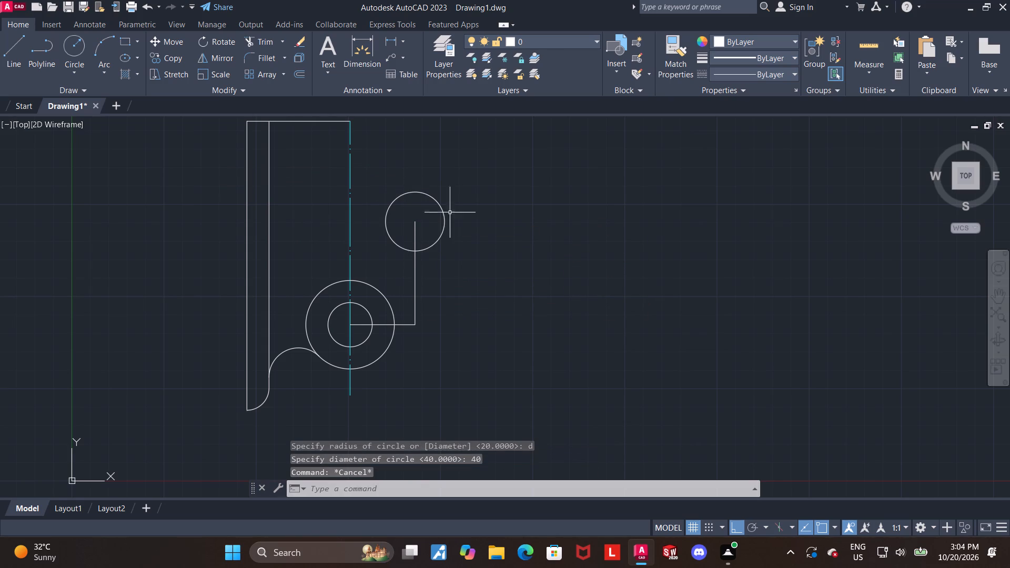
Draw a concentric circle of diameter 20 inside the 40-diameter circle.
scroll(422, 207, "up", 1)
left_click(73, 50)
scroll(407, 246, "up", 1)
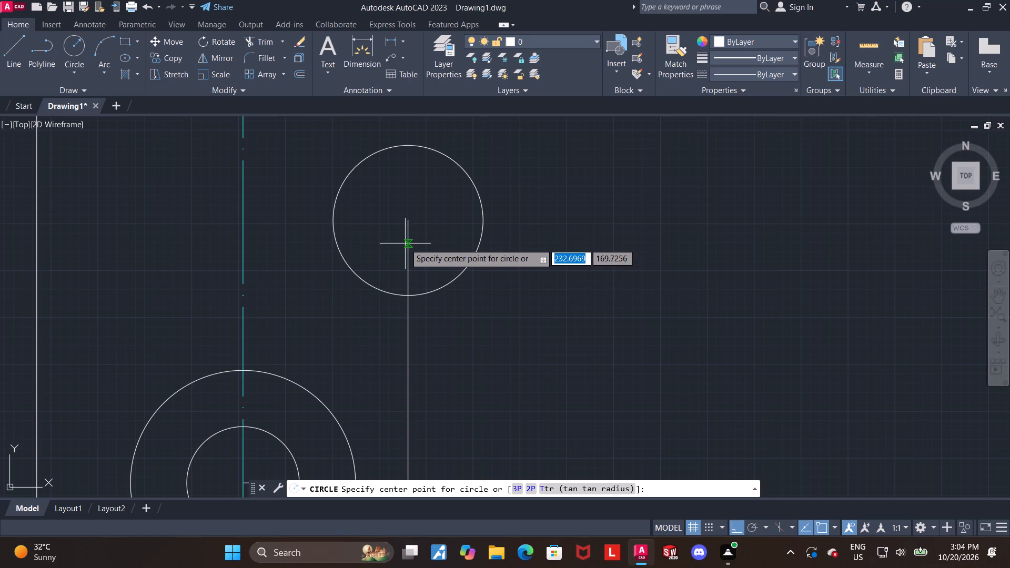
left_click(406, 220)
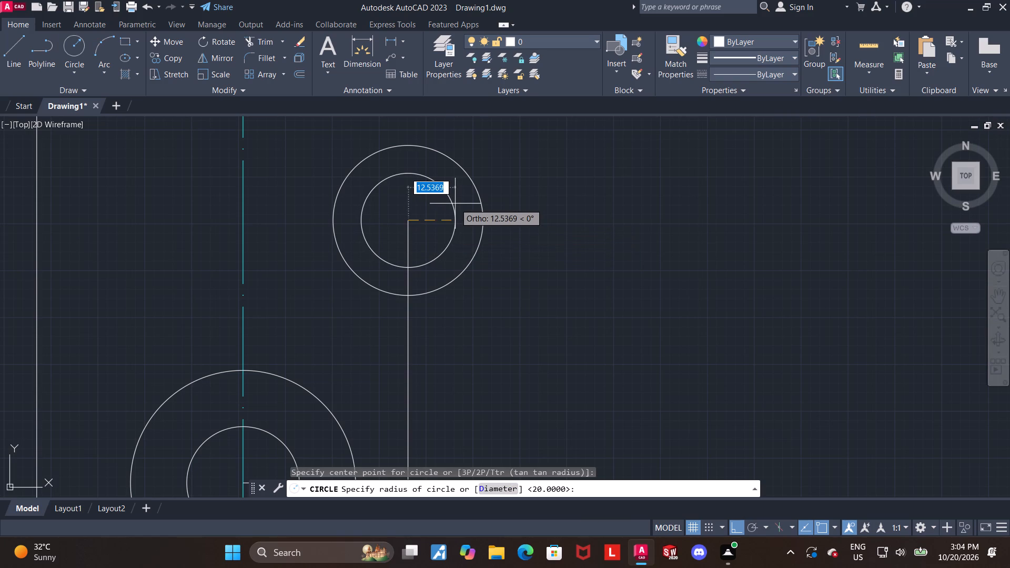
key("d")
key("Return")
type("20")
key("Return")
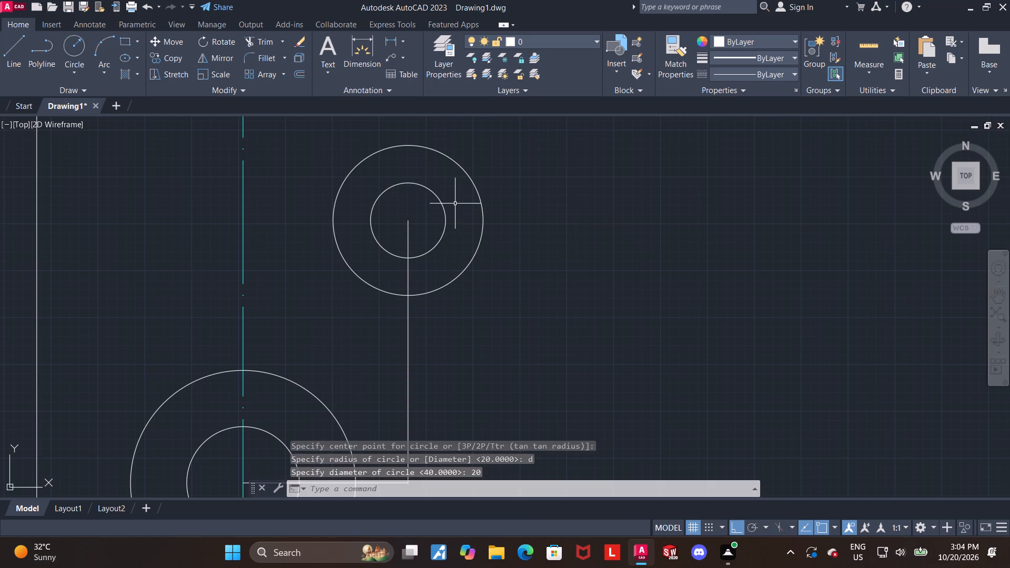
key("Escape")
Set the 44-long horizontal line to linetype ACAD_ISO04W100 and colour Cyan.
scroll(455, 205, "down", 2)
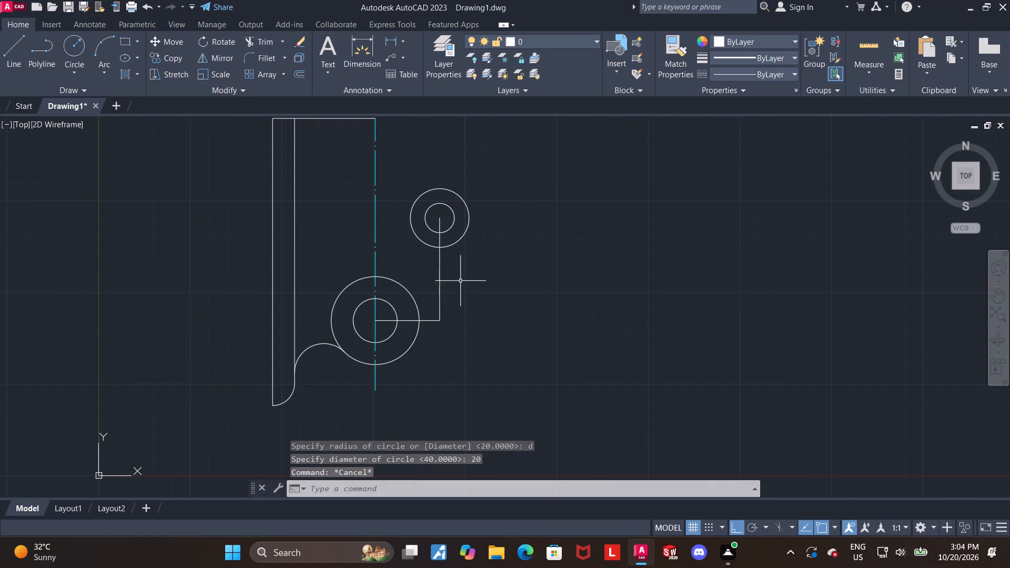
scroll(329, 371, "up", 1)
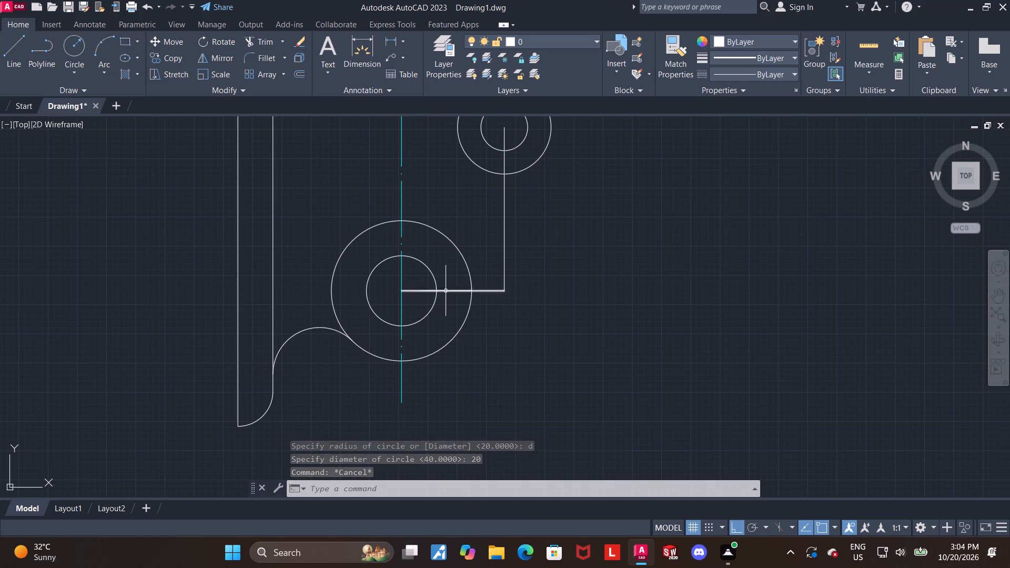
left_click(446, 291)
left_click(735, 75)
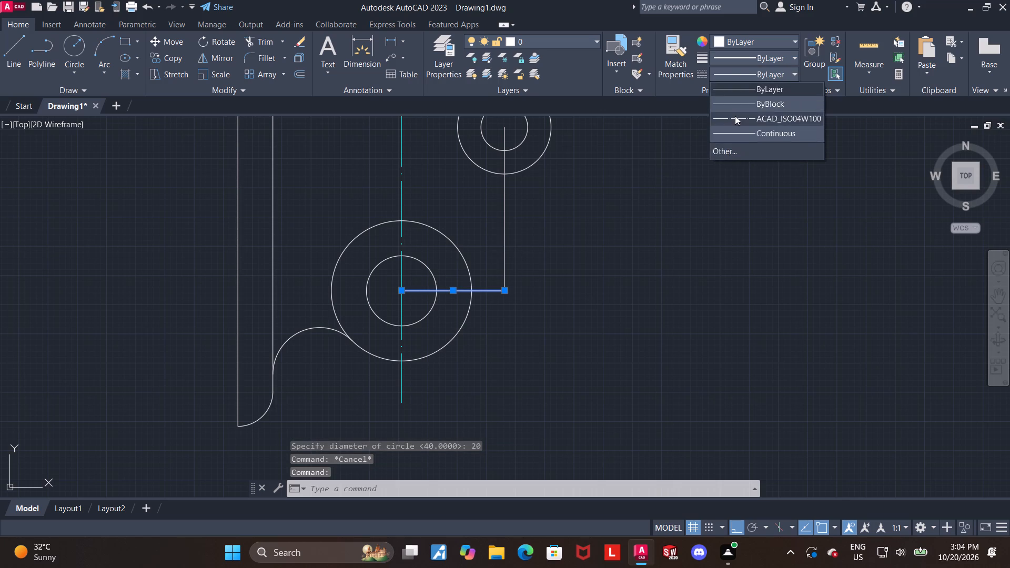
left_click(735, 116)
left_click(745, 44)
left_click(755, 171)
key("Escape")
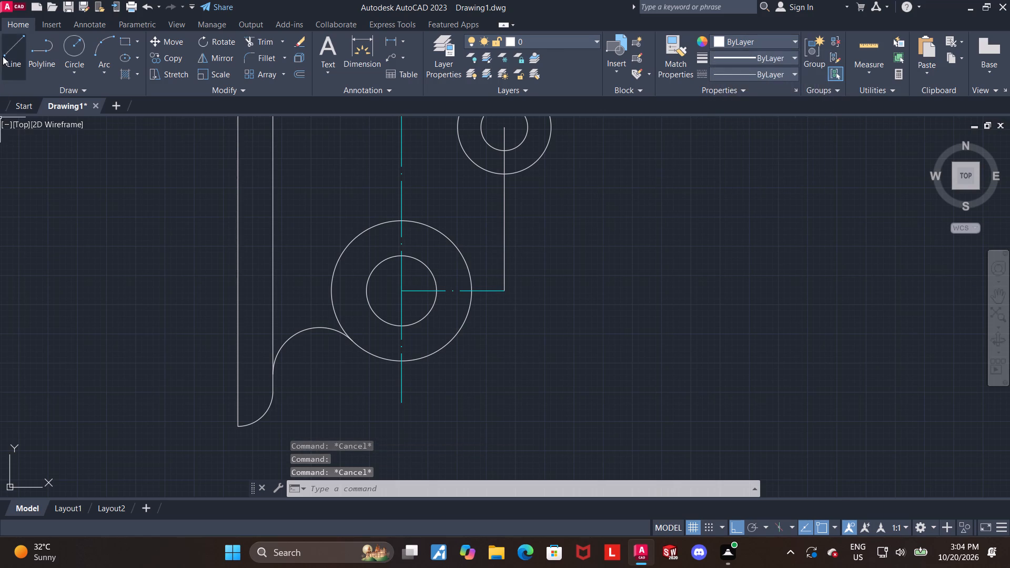
Draw a horizontal line about 39 long to the left from the centre of the 60/30 concentric circles.
left_click(6, 43)
scroll(286, 207, "up", 2)
scroll(587, 412, "down", 2)
scroll(587, 424, "up", 3)
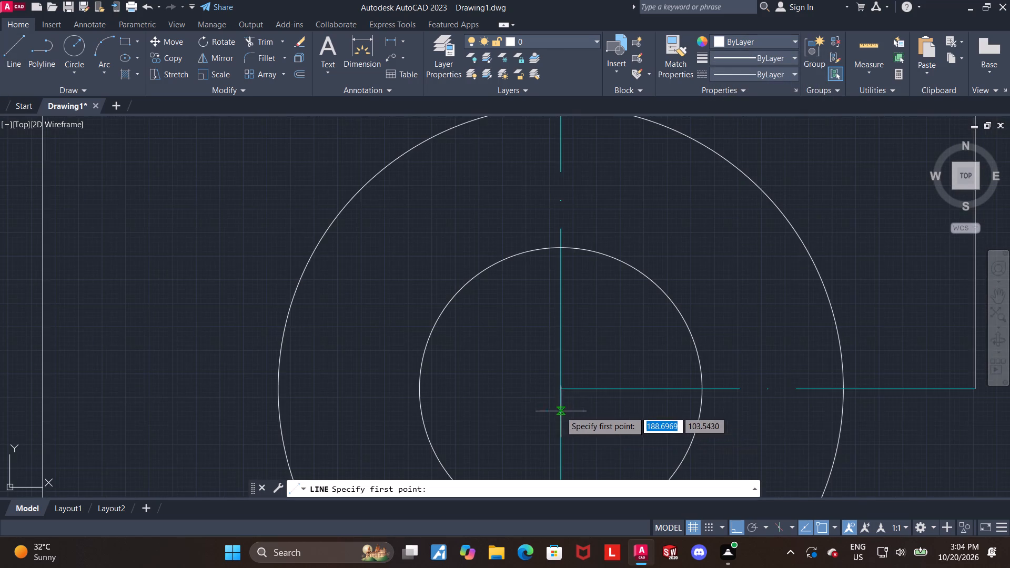
scroll(560, 411, "up", 1)
left_click(559, 377)
scroll(559, 378, "down", 2)
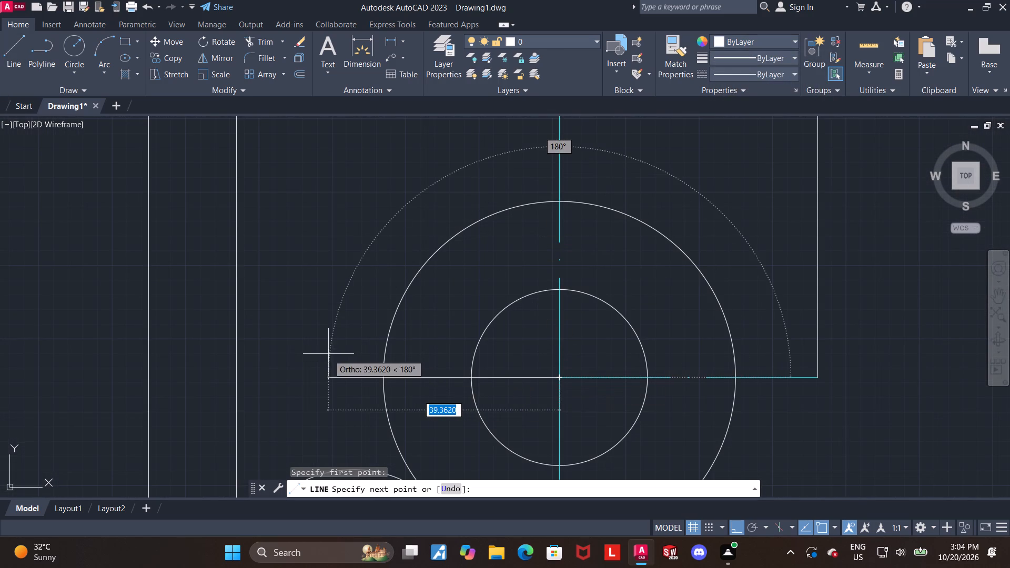
left_click(330, 354)
key("Escape")
Set the new horizontal line left of the 60/30 circles' centre to linetype ACAD_ISO04W100 and colour Cyan.
left_click(493, 379)
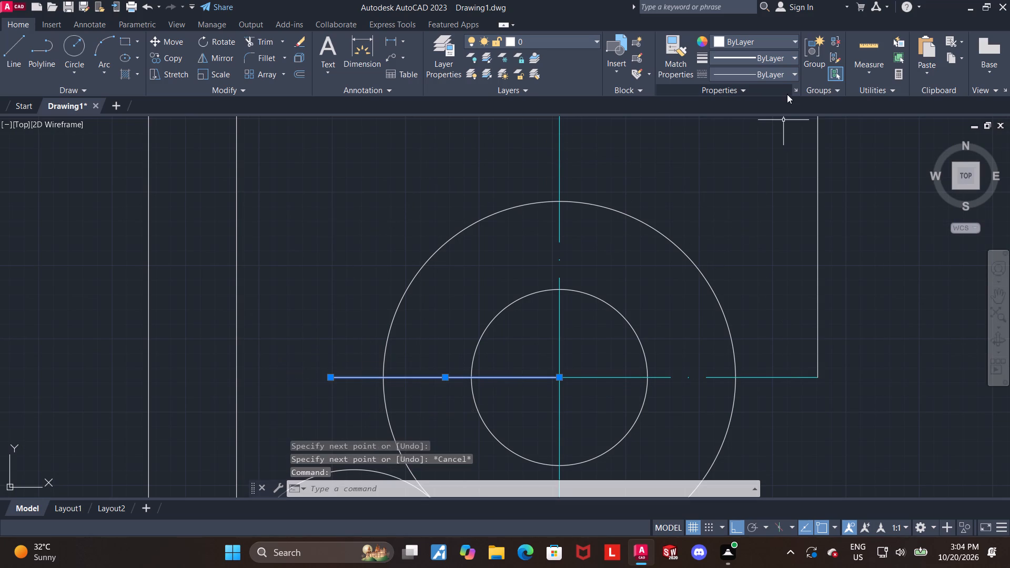
left_click(780, 75)
left_click(743, 114)
left_click(745, 31)
left_click(746, 39)
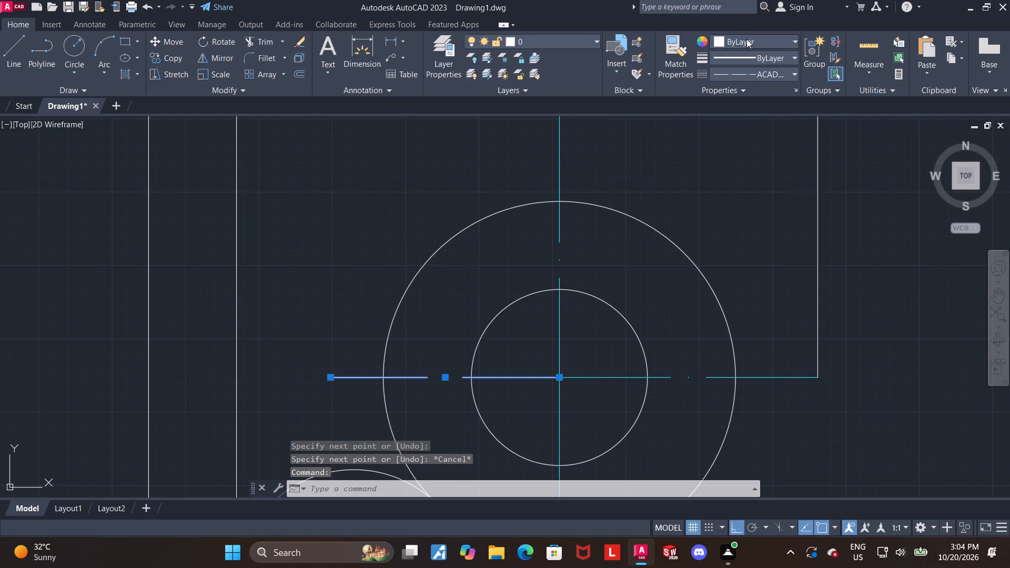
left_click(756, 165)
key("Escape")
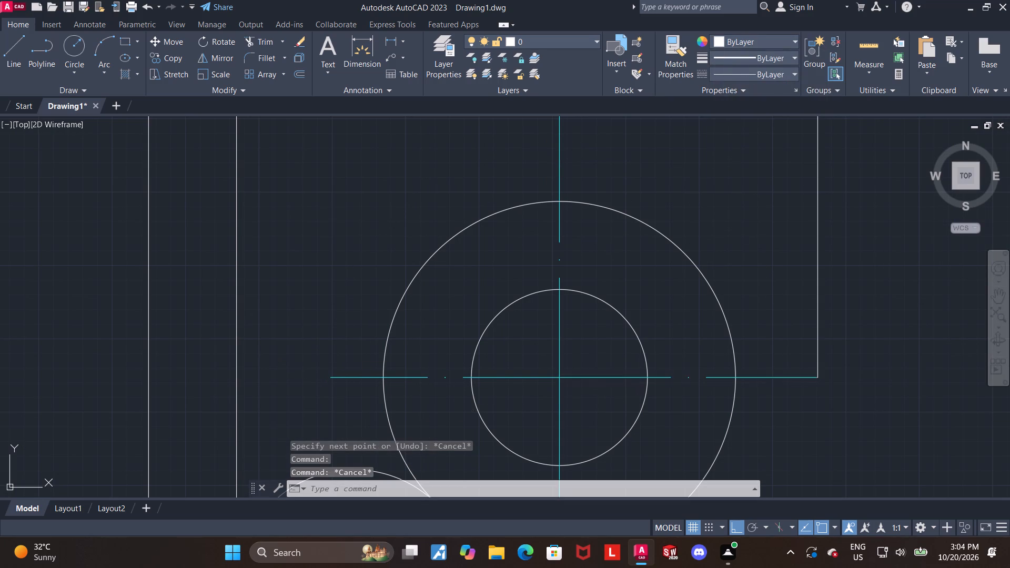
Join the two collinear horizontal centre lines through the 60/30 circles into one line.
left_click(595, 377)
left_click(542, 378)
key("j")
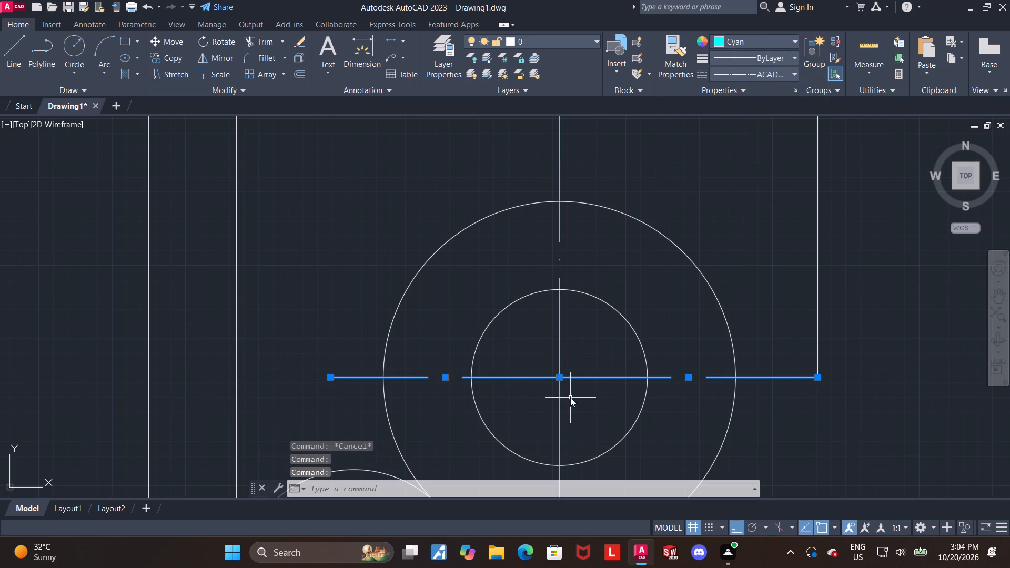
key("Return")
Trim off the part of the 70-long vertical line that lies below the 40-diameter circle.
scroll(547, 310, "down", 2)
middle_click(753, 357)
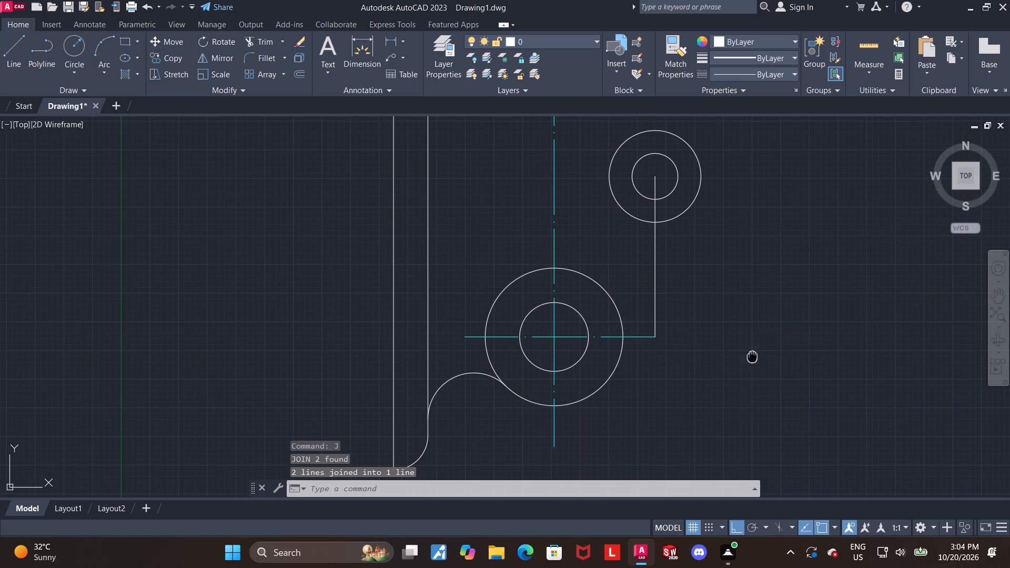
scroll(710, 354, "down", 1)
middle_click_drag(713, 362, 669, 397)
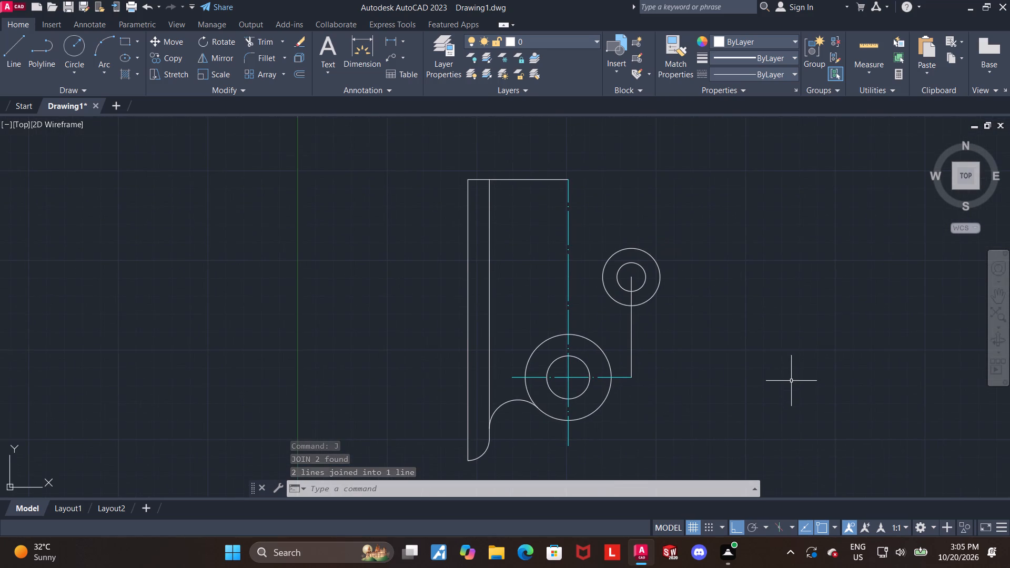
scroll(791, 381, "up", 1)
middle_click_drag(615, 270, 592, 347)
scroll(590, 342, "down", 2)
middle_click_drag(593, 328, 595, 321)
scroll(530, 329, "up", 1)
scroll(641, 352, "up", 1)
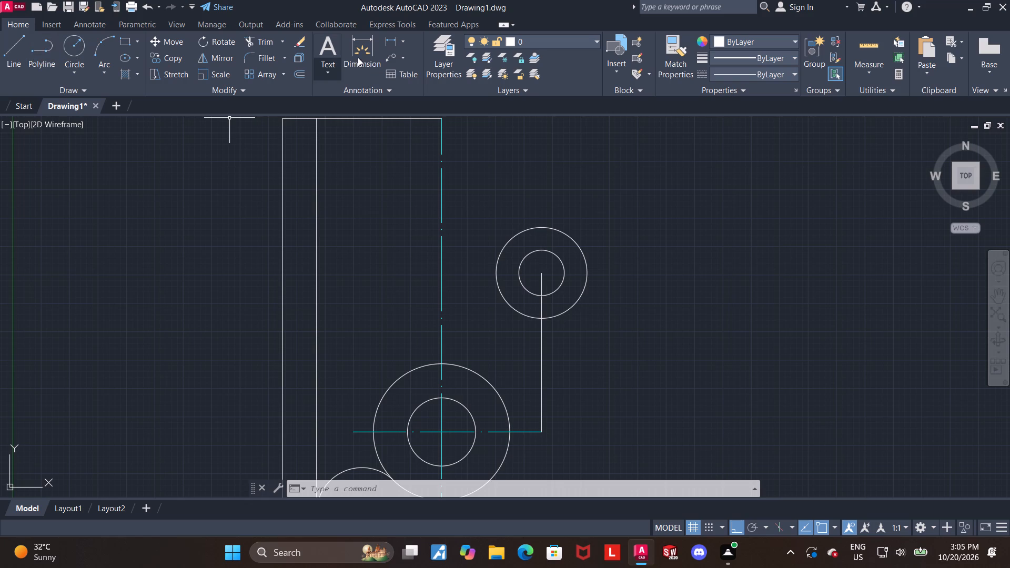
left_click(266, 42)
left_click_drag(600, 379, 536, 352)
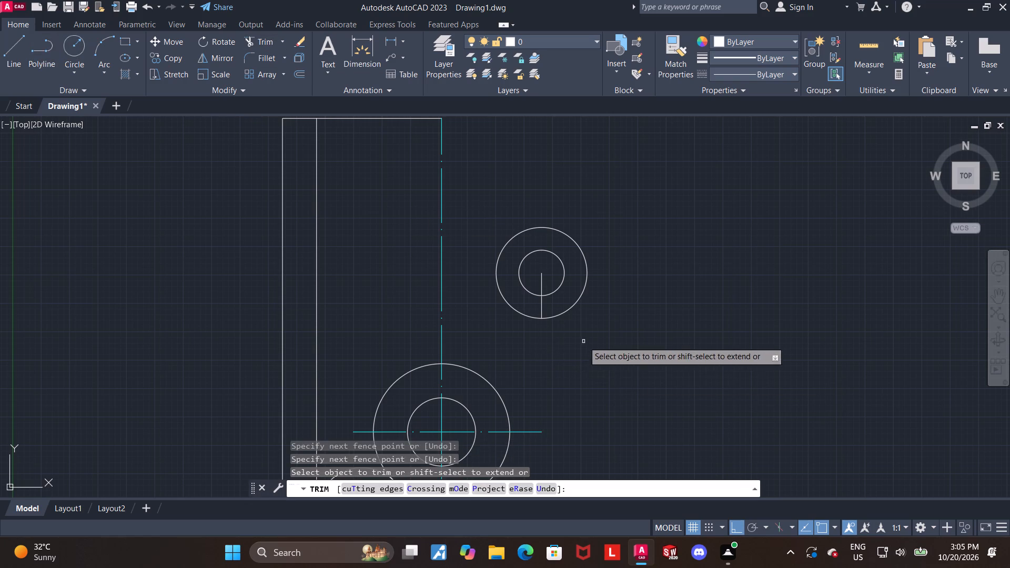
middle_click_drag(583, 341, 571, 369)
key("Escape")
Draw a horizontal line about 52 long through the centre of the 40/20 circles, extending past both sides.
left_click(9, 44)
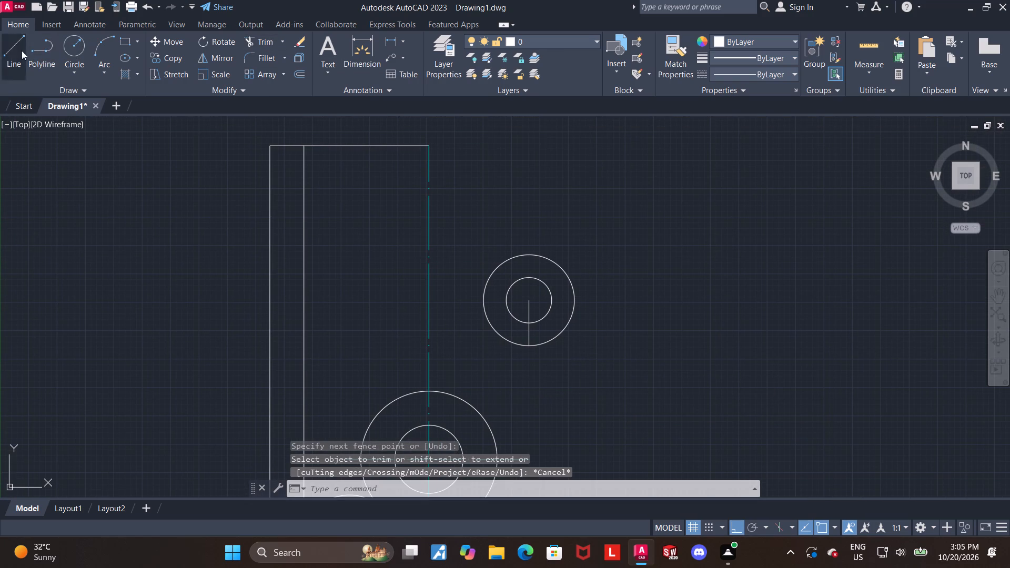
left_click(470, 299)
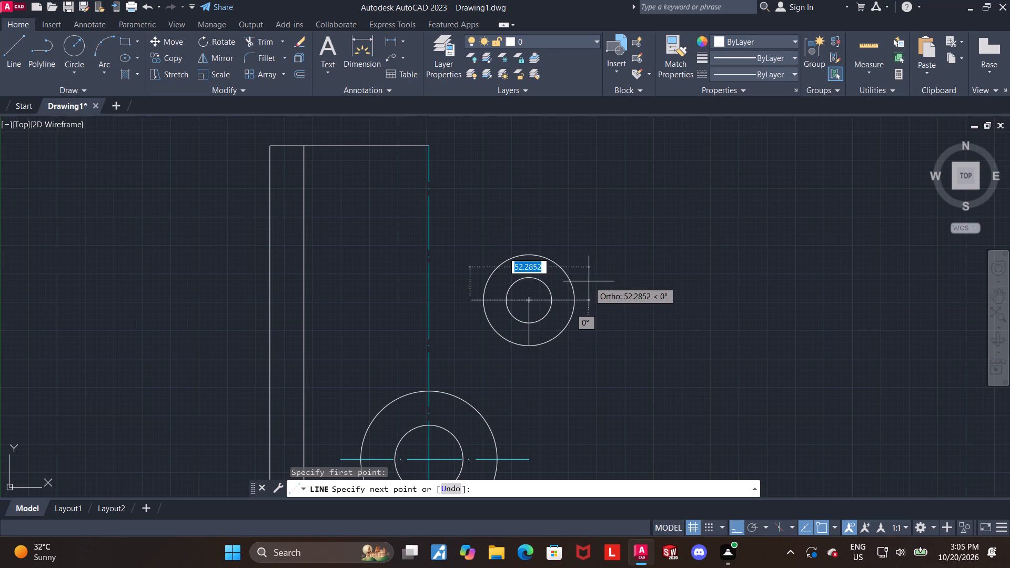
left_click(589, 281)
key("Escape")
Draw a vertical line from the centre of the 40/20 circles upward past the outer circle.
left_click(0, 60)
left_click(13, 55)
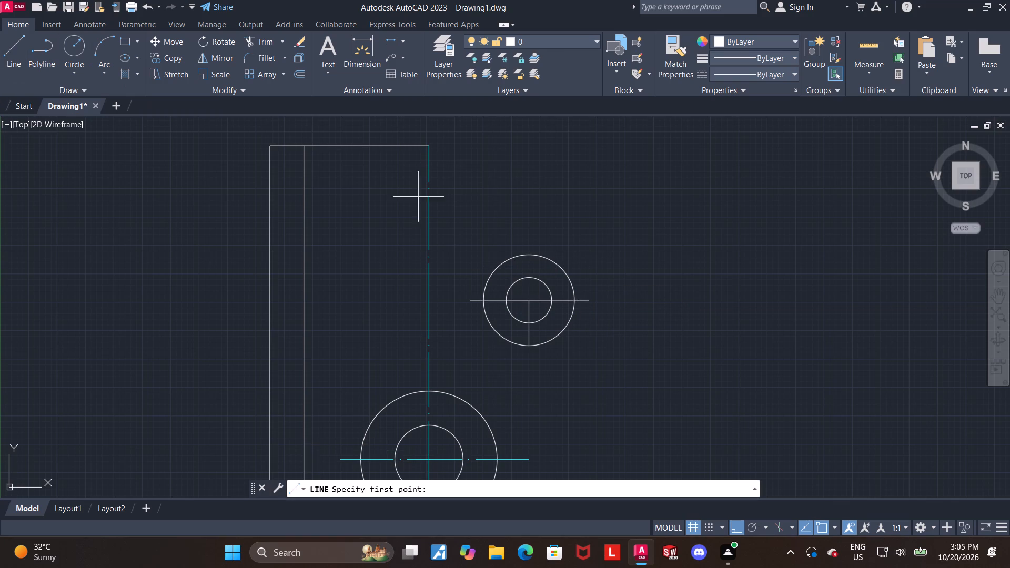
scroll(538, 313, "up", 3)
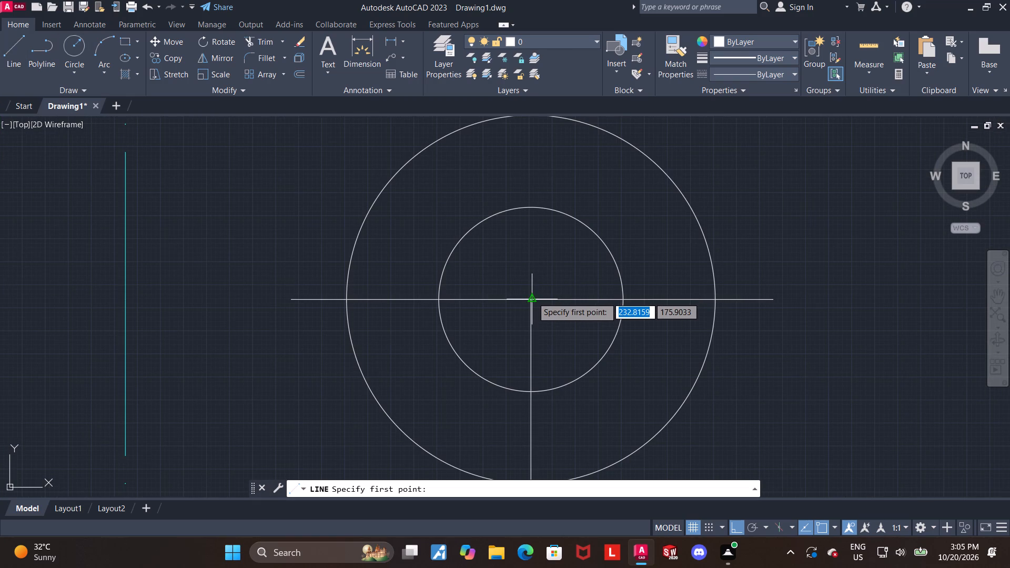
scroll(532, 298, "up", 2)
left_click(526, 300)
scroll(526, 300, "down", 3)
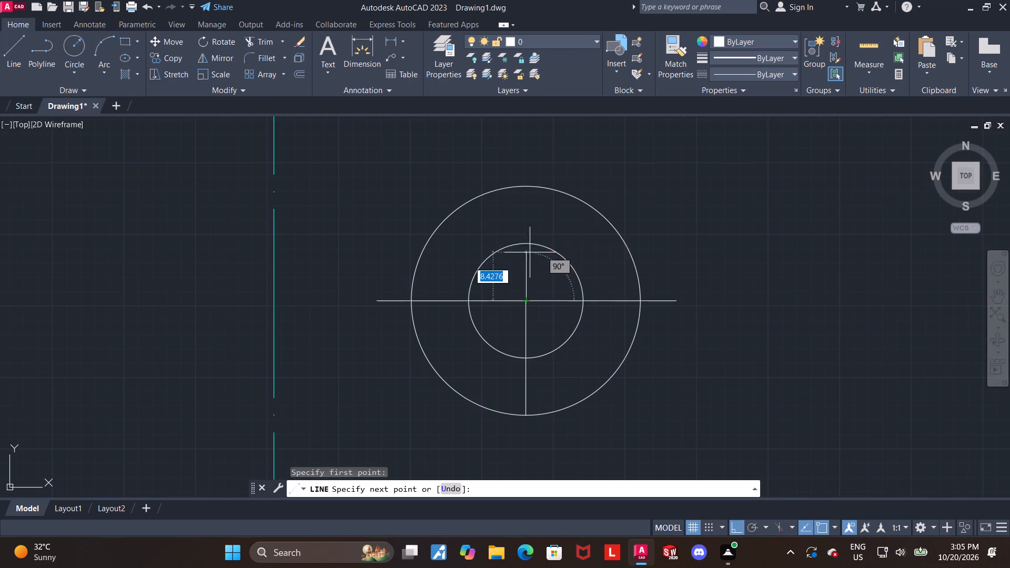
left_click(518, 161)
key("Escape")
Set the horizontal and vertical lines through the 40/20 circles' centre to linetype ACAD_ISO04W100 and colour Cyan.
left_click(551, 330)
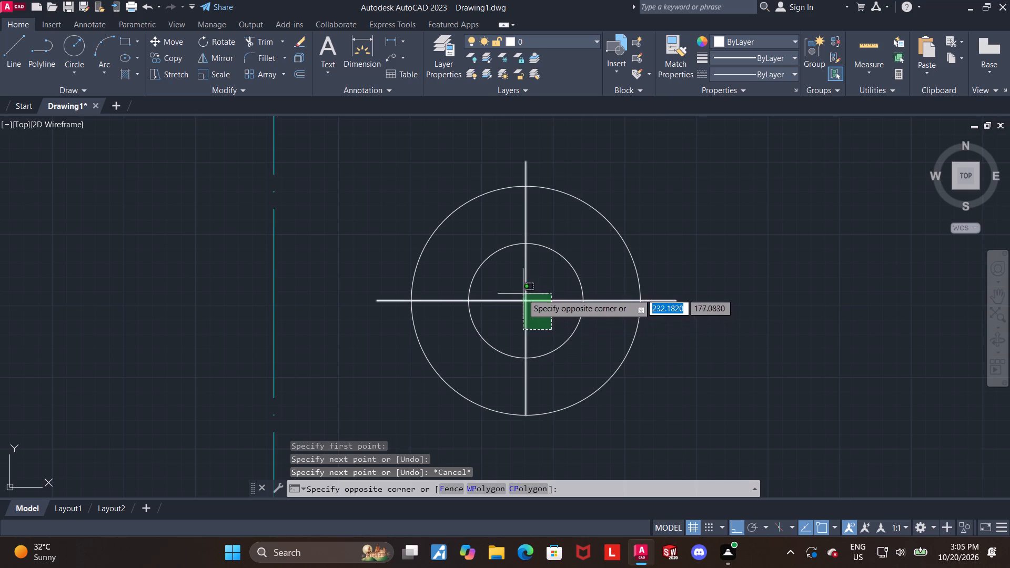
left_click(521, 291)
left_click(736, 76)
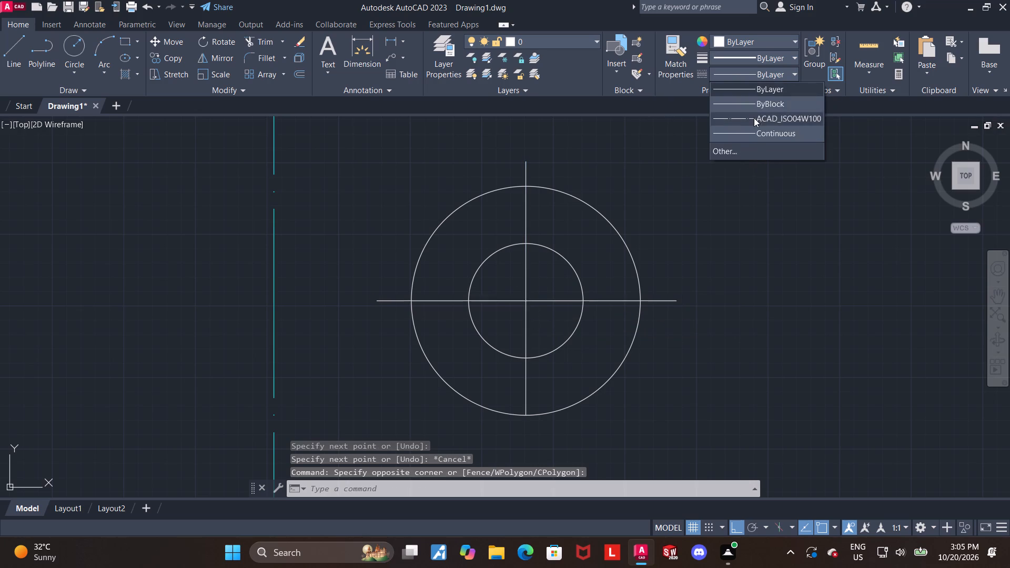
left_click(754, 118)
left_click(755, 42)
left_click(762, 169)
key("Escape")
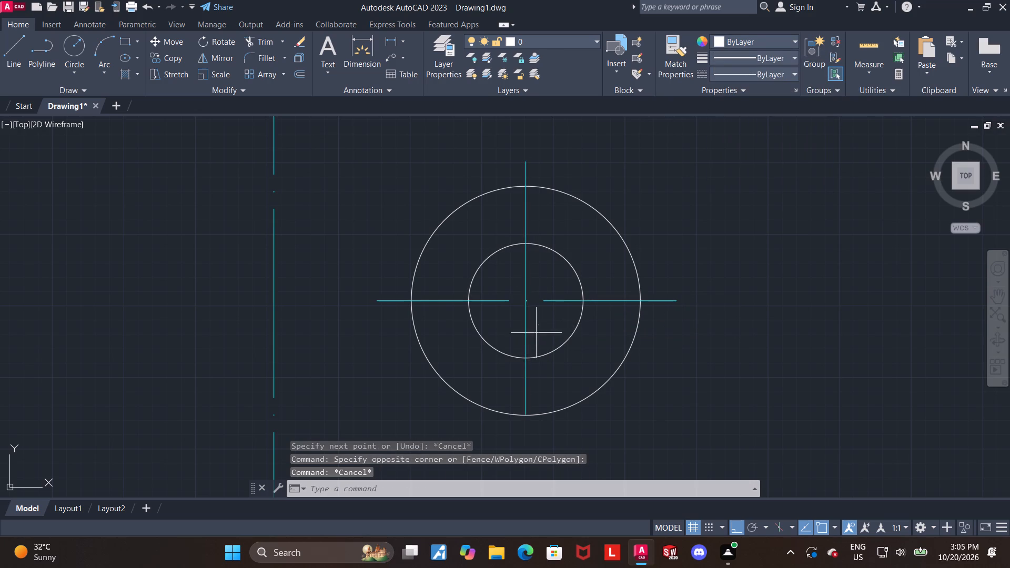
Join the centre-line segments that meet at the centre of the 40/20 circles.
left_click(536, 333)
left_click(507, 287)
key("j")
key("Return")
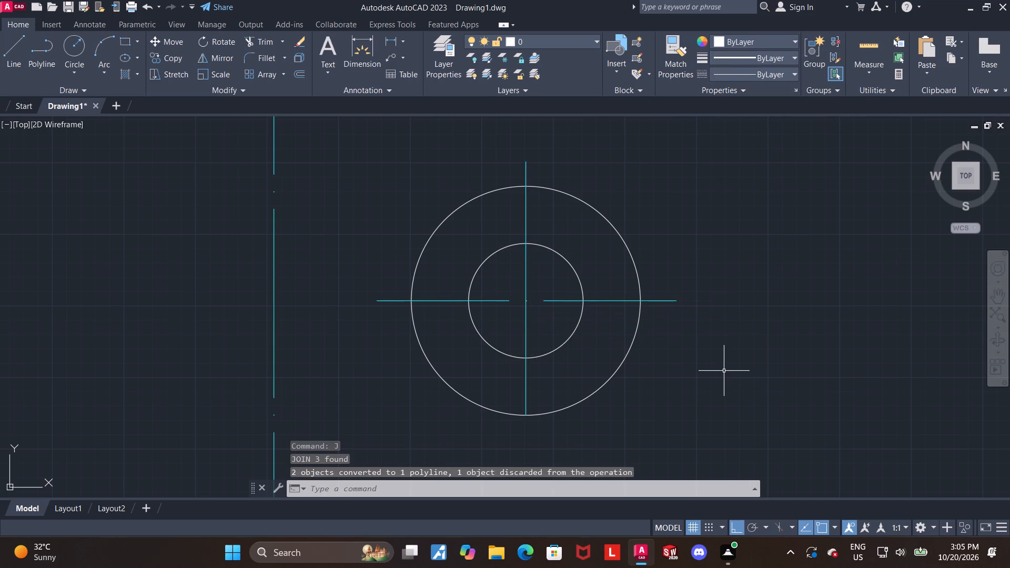
key("Escape")
Draw a Tan, Tan, Radius circle of radius 106 touching the far-left sides of the 60- and 40-diameter circles.
scroll(664, 359, "down", 1)
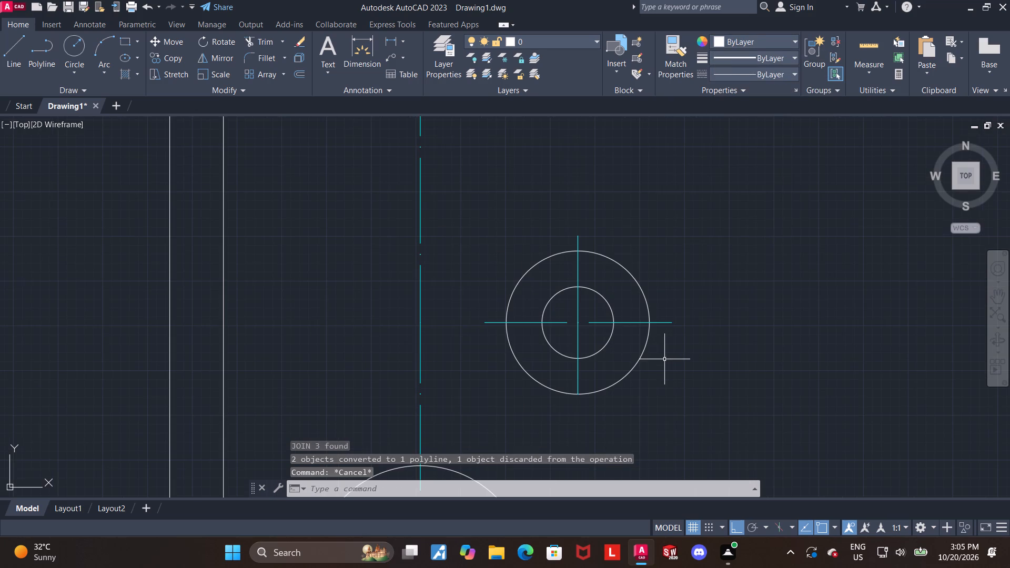
scroll(664, 365, "down", 1)
middle_click_drag(663, 386, 652, 312)
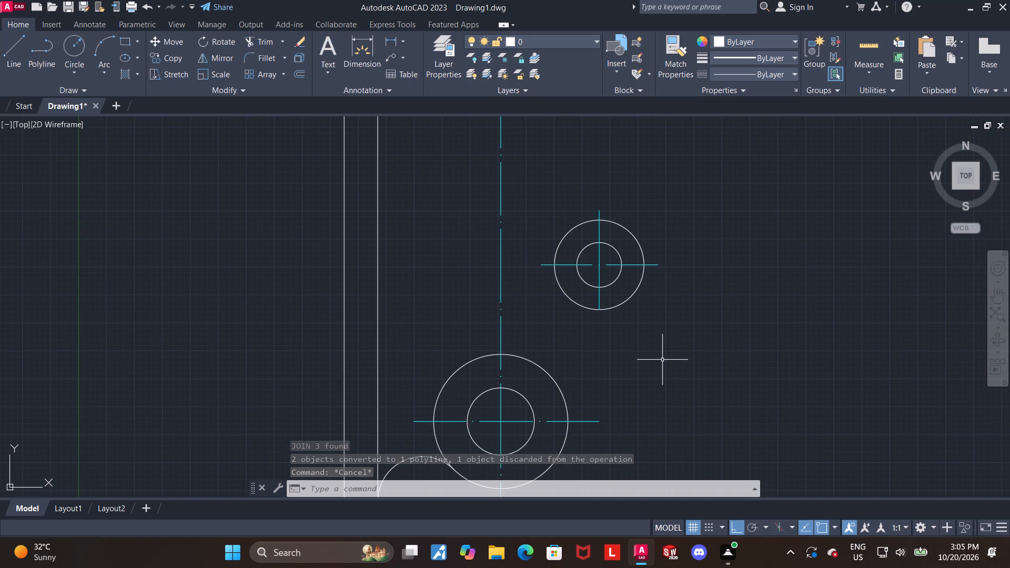
middle_click_drag(661, 357, 651, 343)
scroll(644, 336, "down", 1)
middle_click_drag(653, 337, 641, 323)
scroll(641, 326, "up", 1)
left_click(83, 75)
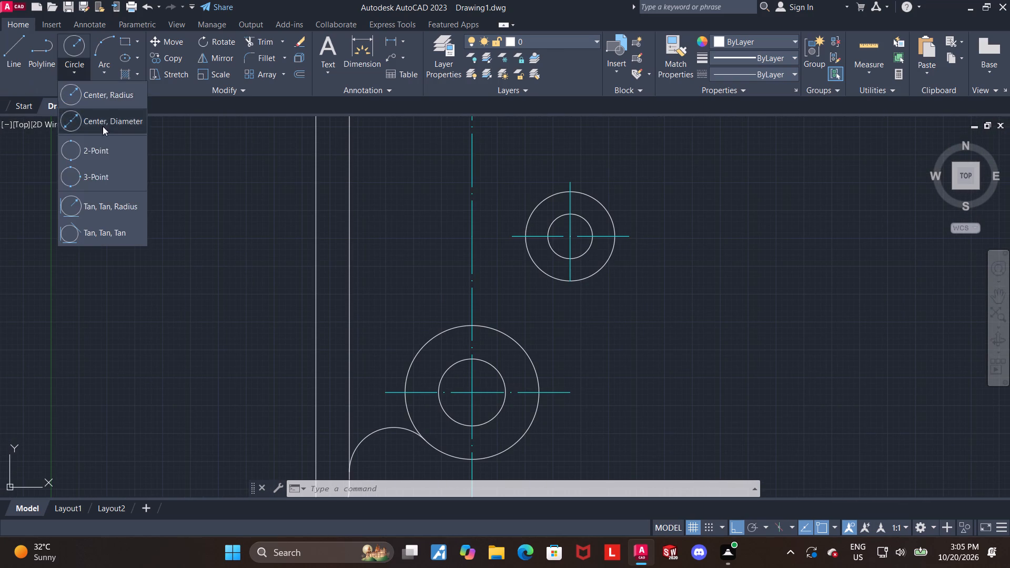
left_click(97, 198)
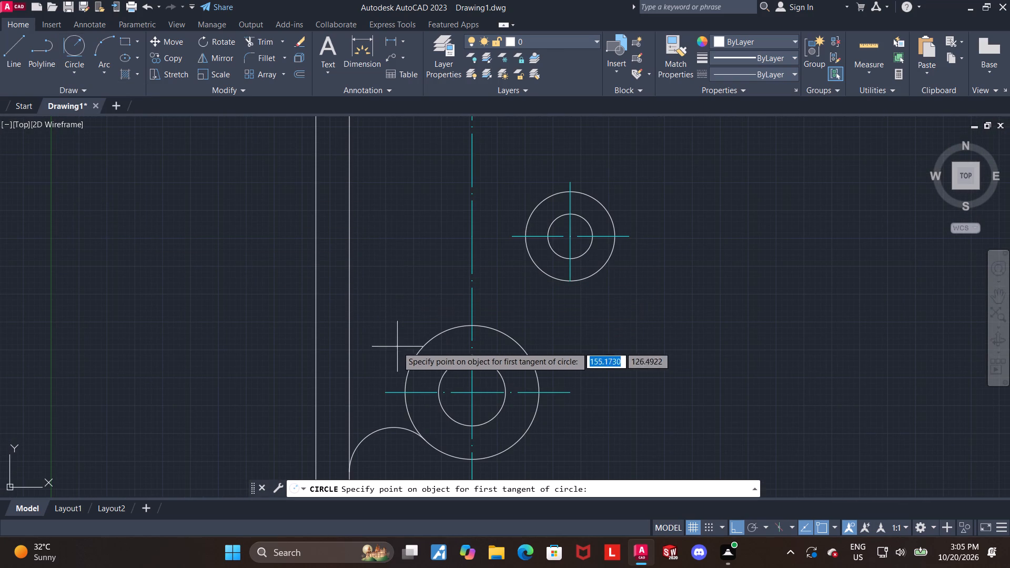
left_click(412, 360)
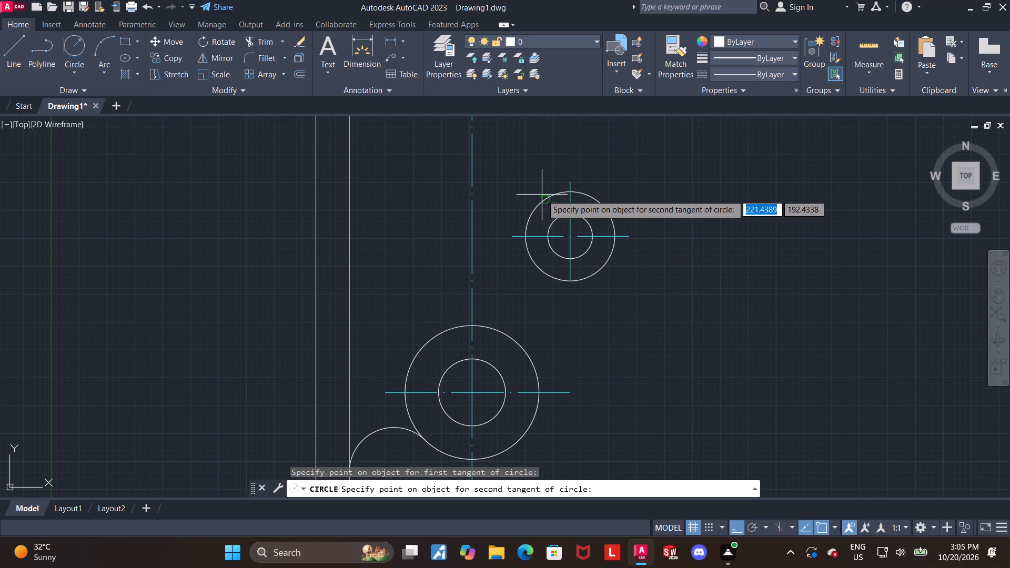
left_click(542, 195)
type("106")
key("Return")
key("Escape")
Trim the radius-106 circle to leave only its left arc between the 60- and 40-diameter circles, removing the overrunning ends.
middle_click_drag(654, 323, 539, 206)
scroll(538, 205, "down", 2)
scroll(550, 211, "up", 1)
left_click(264, 39)
left_click_drag(485, 181, 722, 148)
middle_click_drag(583, 194, 583, 214)
scroll(476, 131, "up", 2)
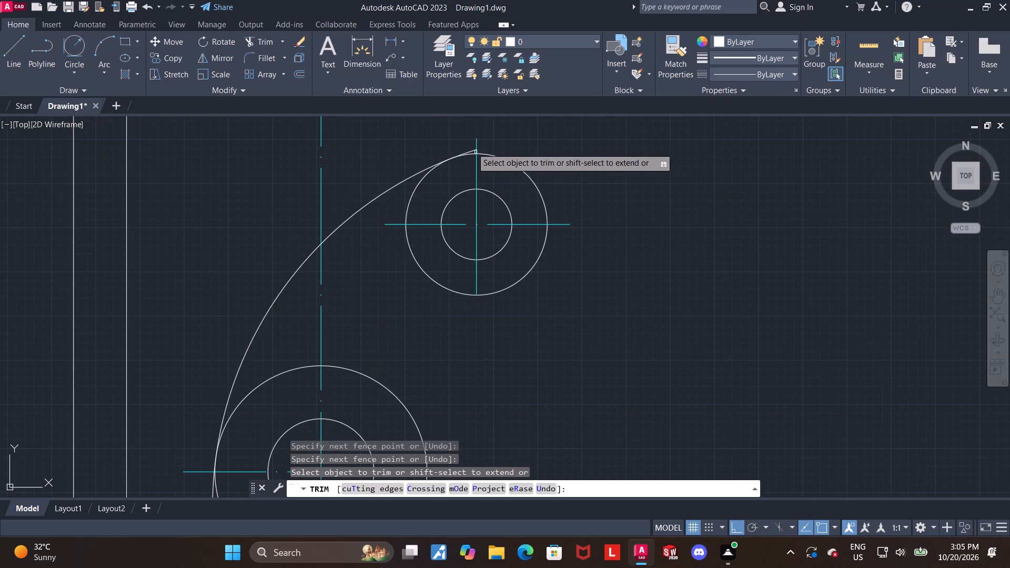
scroll(471, 141, "up", 3)
left_click(461, 182)
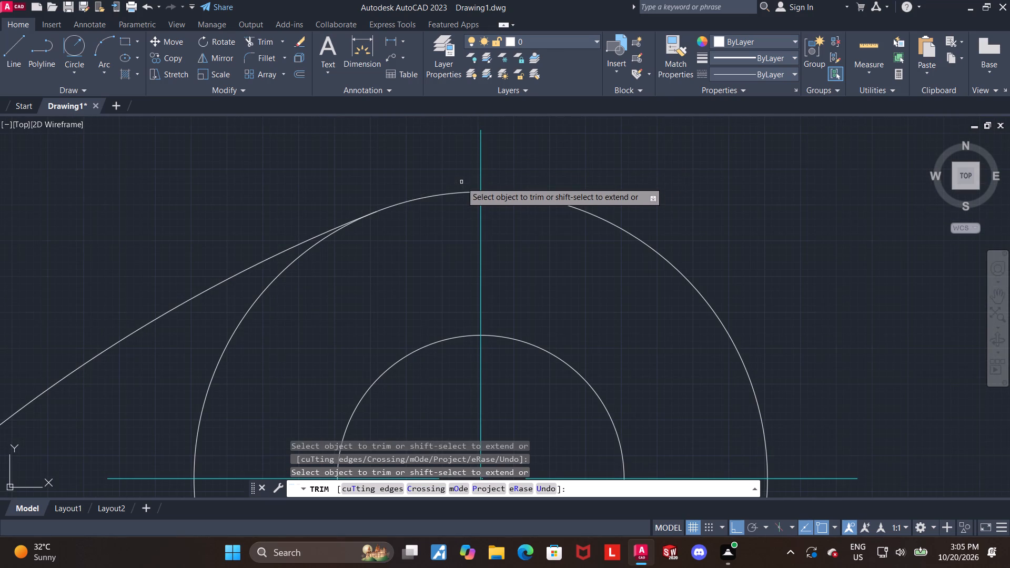
scroll(461, 182, "down", 3)
scroll(415, 299, "down", 4)
scroll(387, 335, "up", 4)
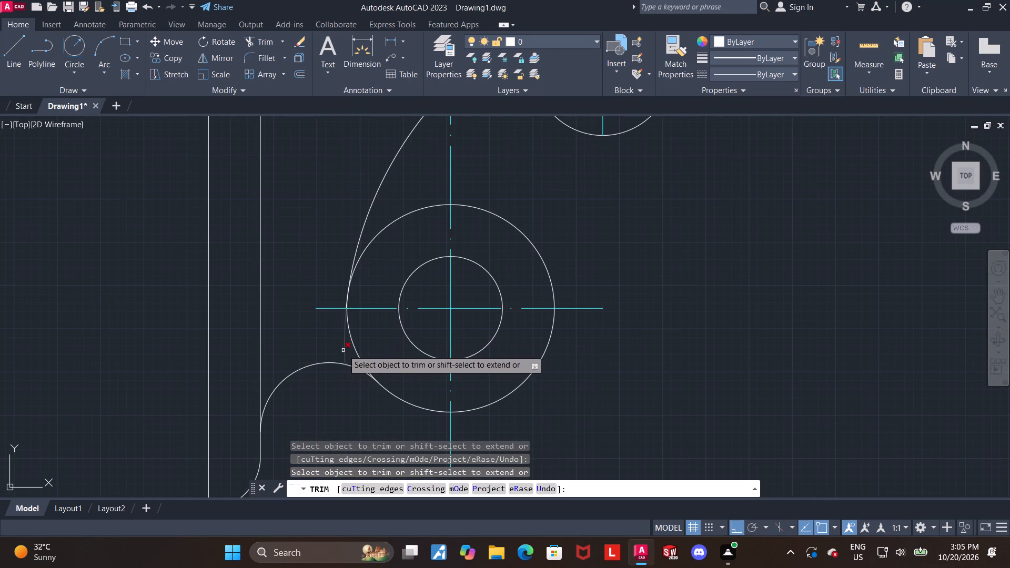
left_click(346, 348)
scroll(348, 322, "down", 2)
key("Escape")
Draw a Tan, Tan, Radius circle of radius 52 touching the right sides of the 60- and 40-diameter circles.
middle_click_drag(522, 286, 503, 272)
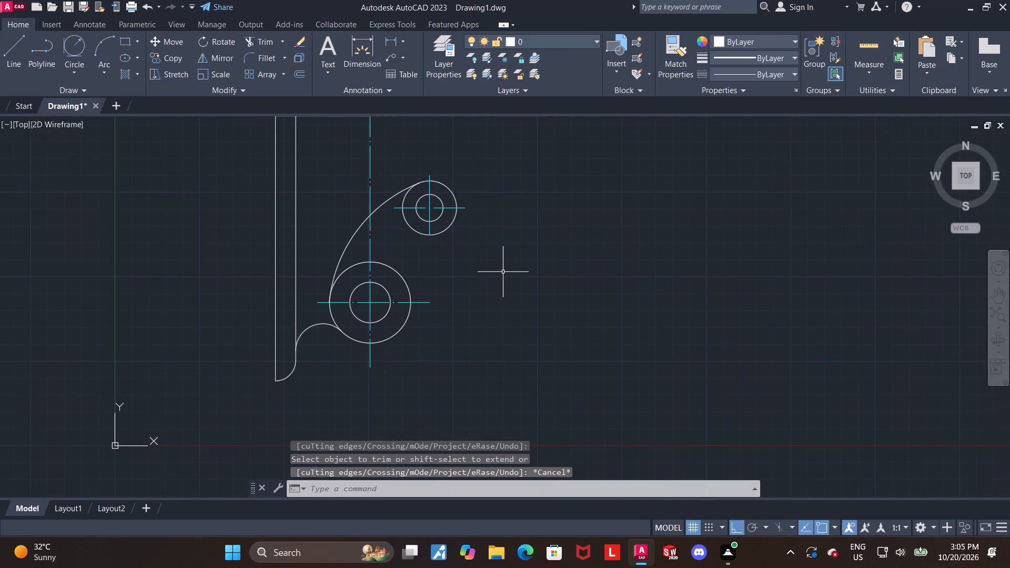
scroll(503, 275, "up", 1)
left_click(77, 44)
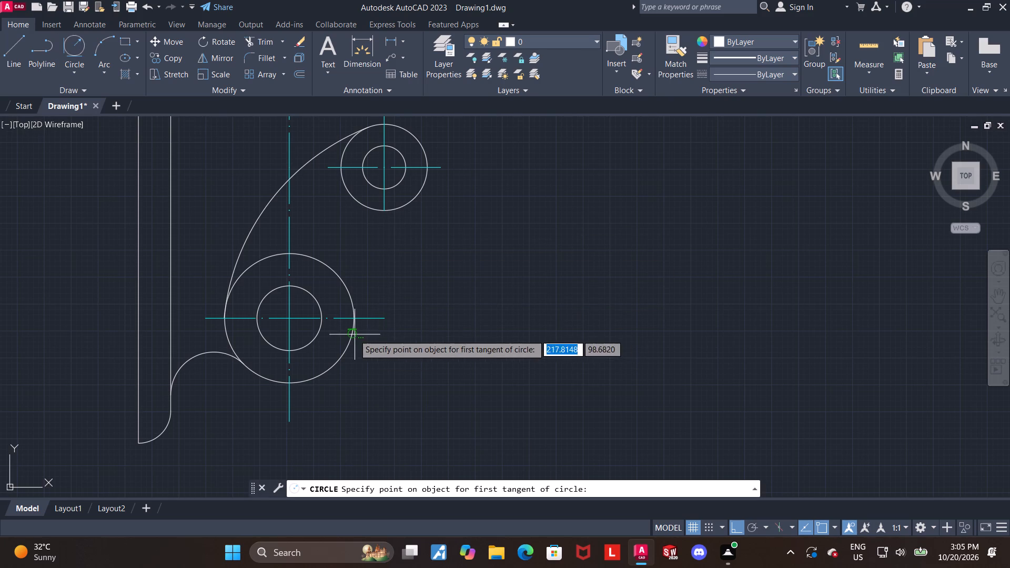
left_click(354, 334)
left_click(408, 207)
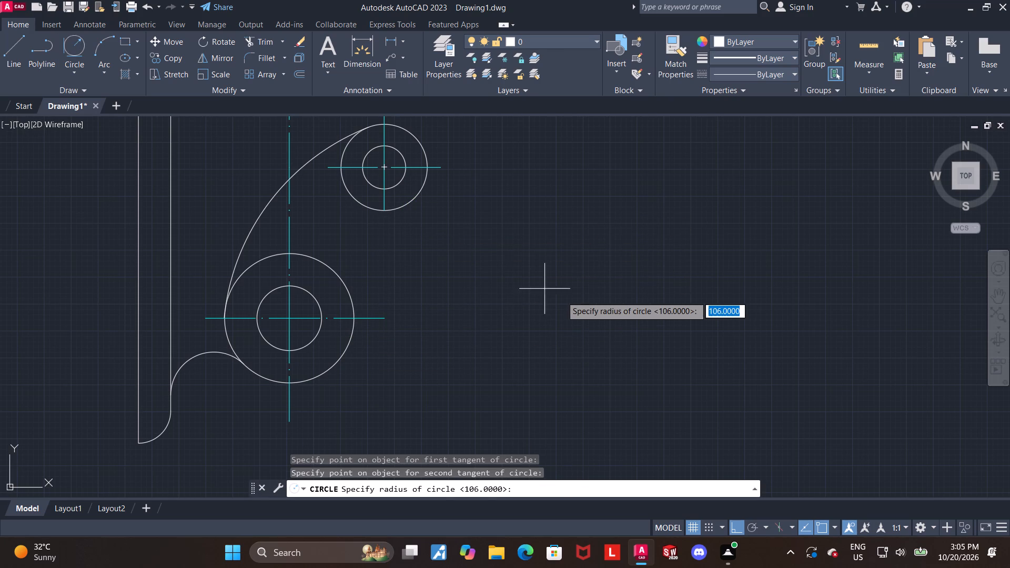
type("52")
key("Return")
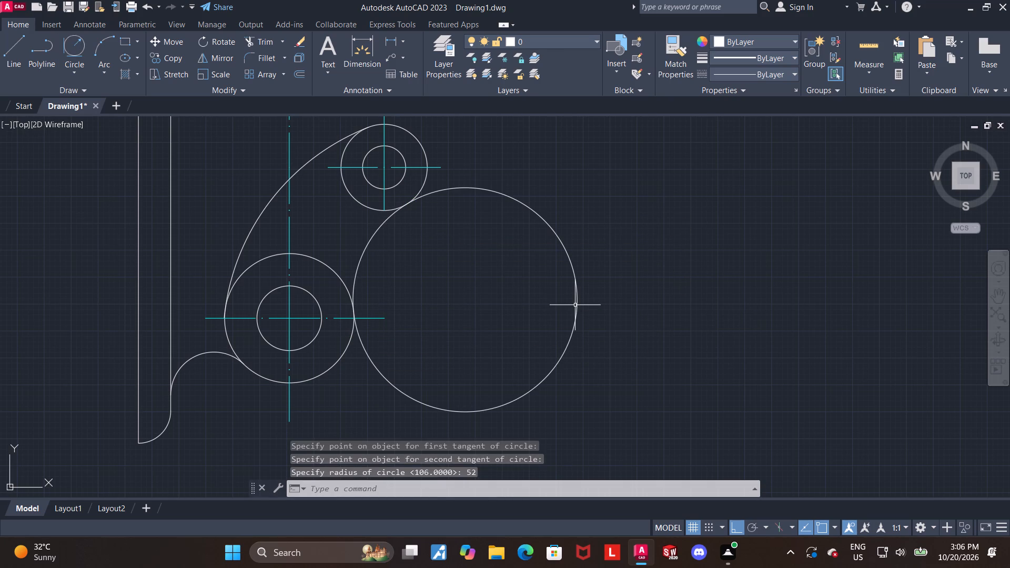
key("Escape")
key("Escape")
Trim the radius-52 circle to its concave arc between the 60- and 40-diameter circles, including the excess at the lower tangent point.
left_click(254, 40)
left_click_drag(503, 240, 885, 238)
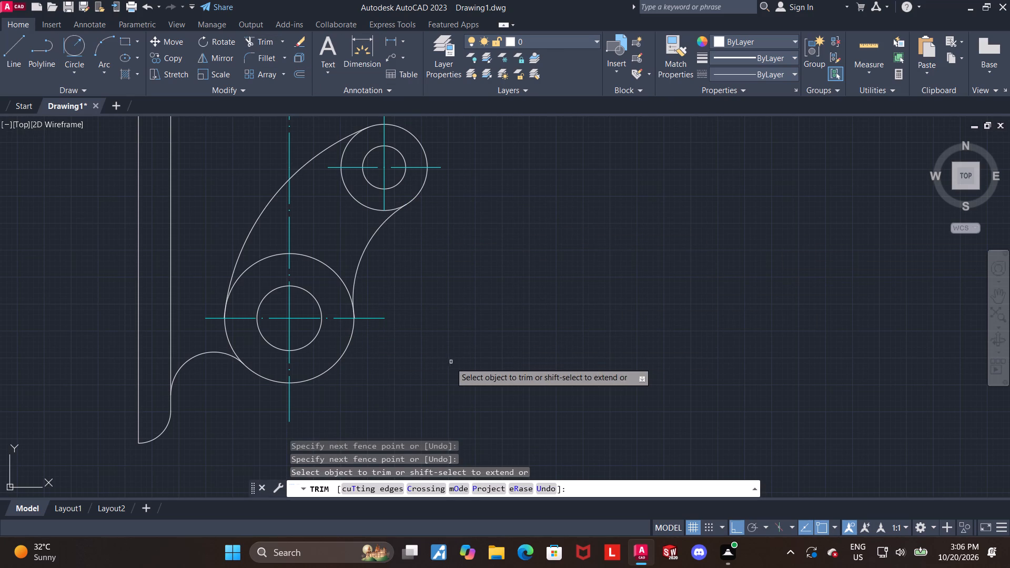
key("Escape")
key("Escape")
scroll(355, 312, "up", 5)
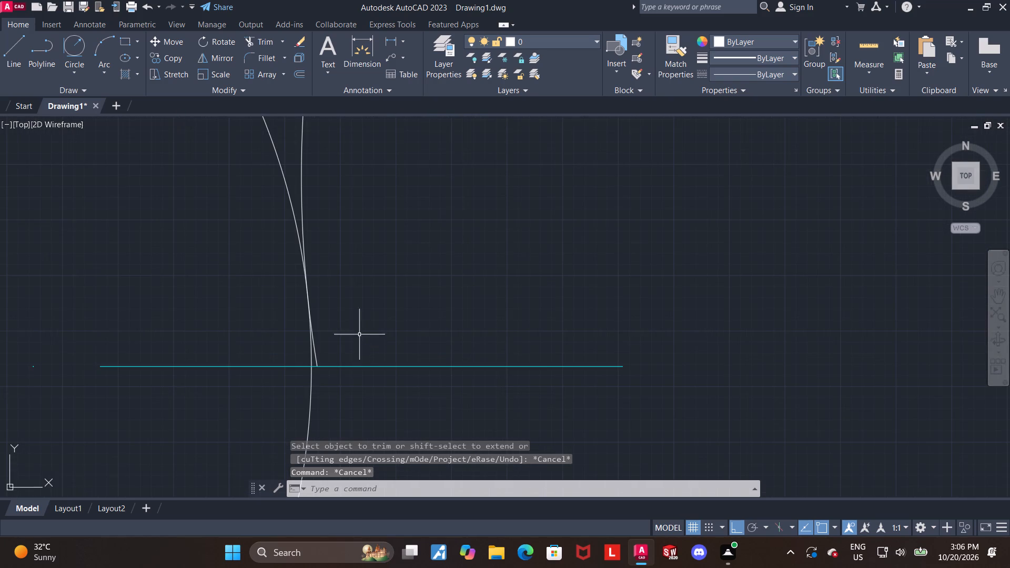
left_click(249, 43)
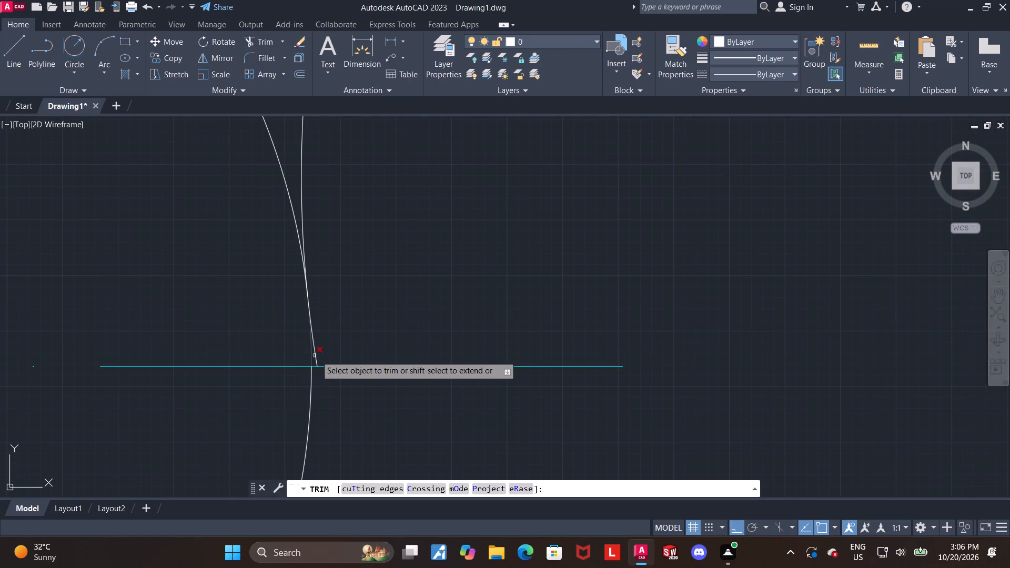
left_click(317, 359)
scroll(320, 357, "down", 4)
key("Escape")
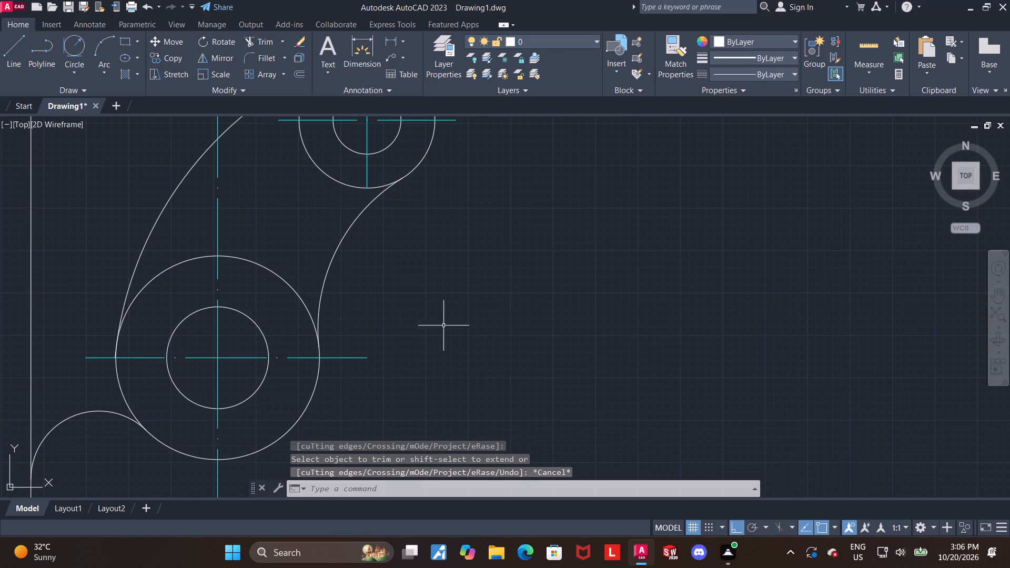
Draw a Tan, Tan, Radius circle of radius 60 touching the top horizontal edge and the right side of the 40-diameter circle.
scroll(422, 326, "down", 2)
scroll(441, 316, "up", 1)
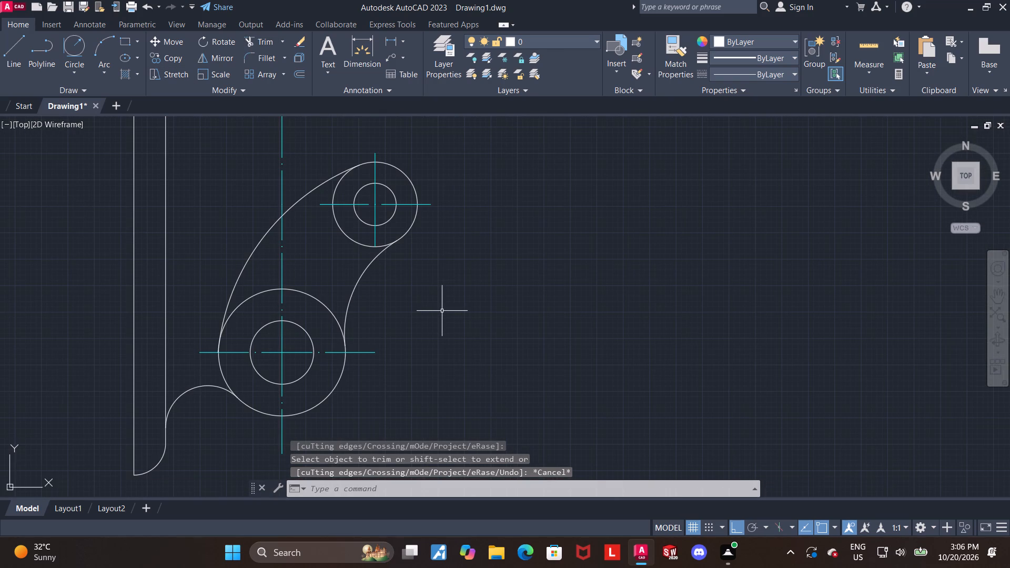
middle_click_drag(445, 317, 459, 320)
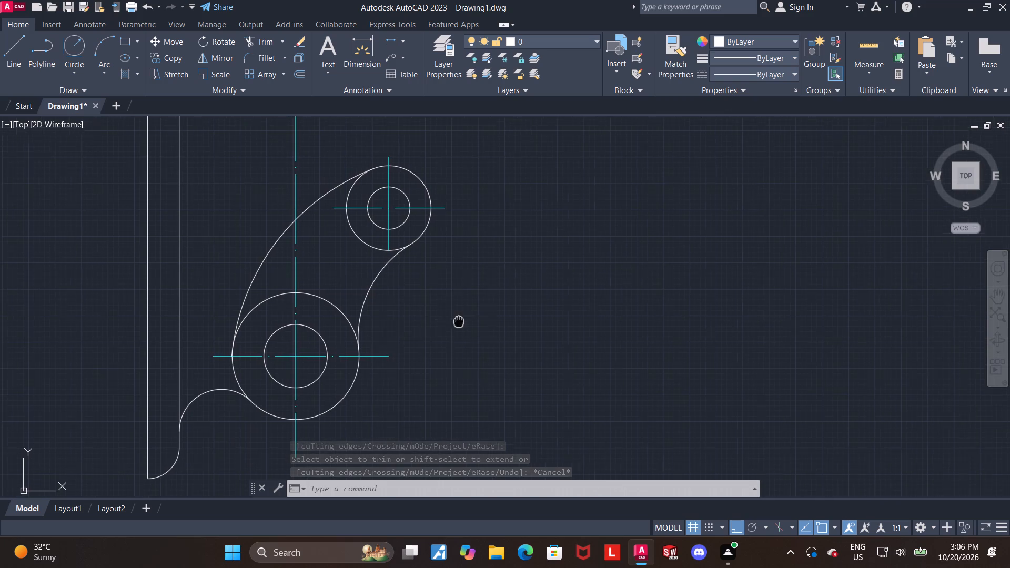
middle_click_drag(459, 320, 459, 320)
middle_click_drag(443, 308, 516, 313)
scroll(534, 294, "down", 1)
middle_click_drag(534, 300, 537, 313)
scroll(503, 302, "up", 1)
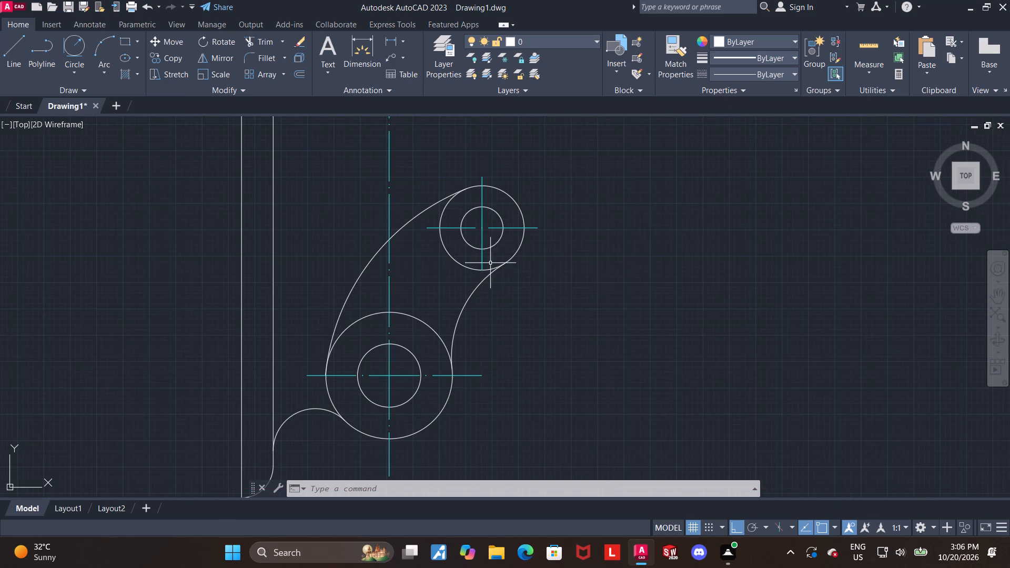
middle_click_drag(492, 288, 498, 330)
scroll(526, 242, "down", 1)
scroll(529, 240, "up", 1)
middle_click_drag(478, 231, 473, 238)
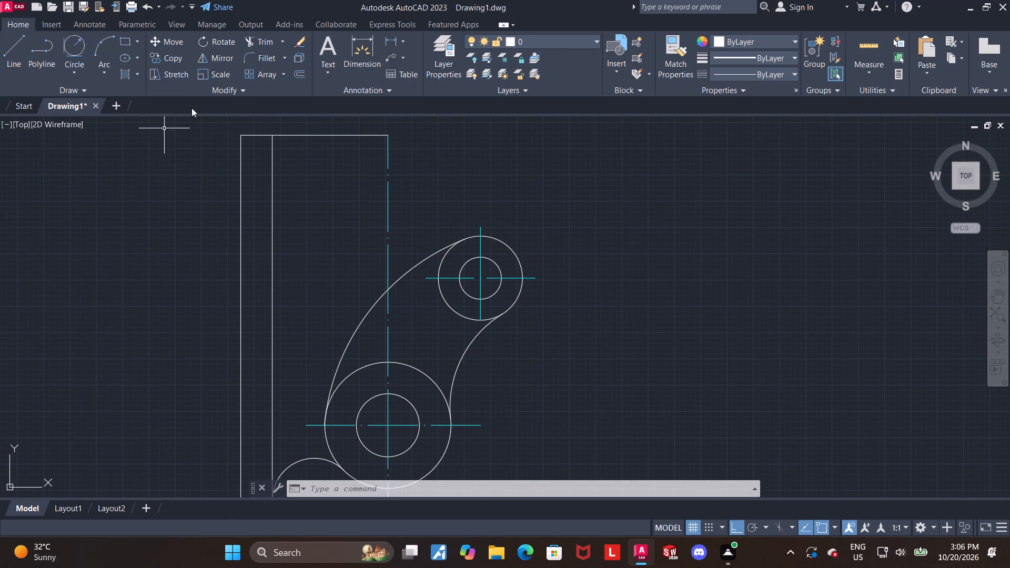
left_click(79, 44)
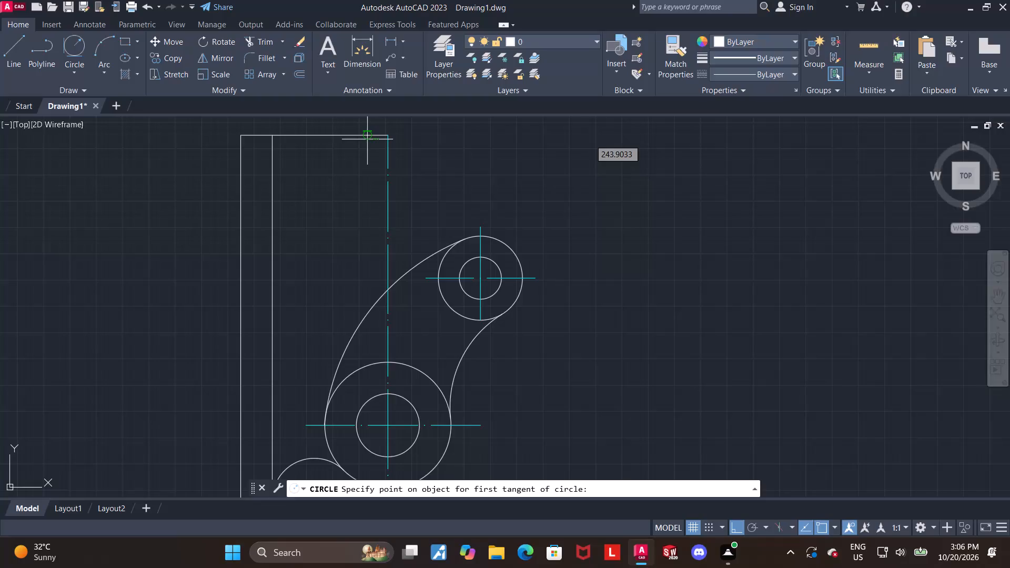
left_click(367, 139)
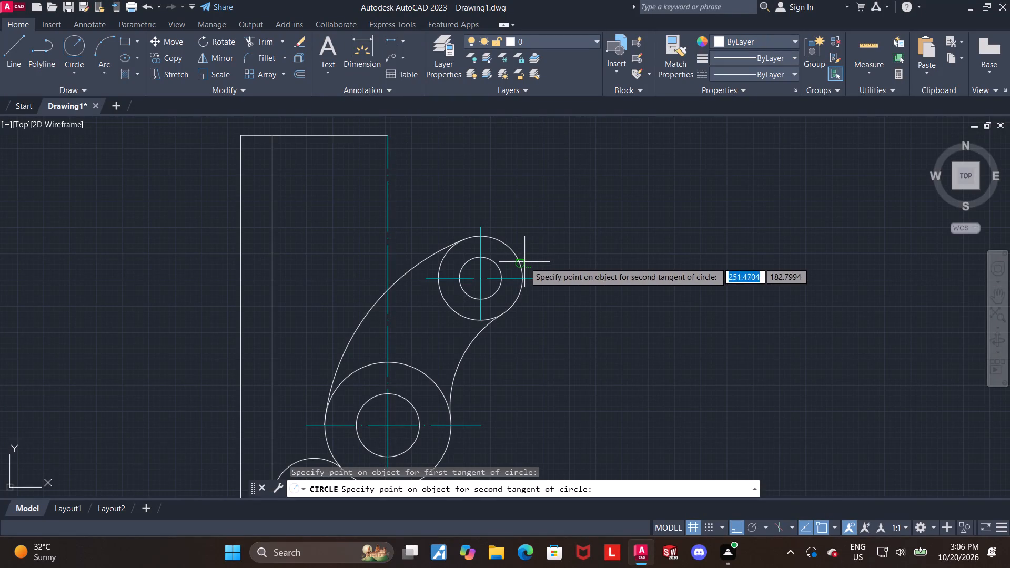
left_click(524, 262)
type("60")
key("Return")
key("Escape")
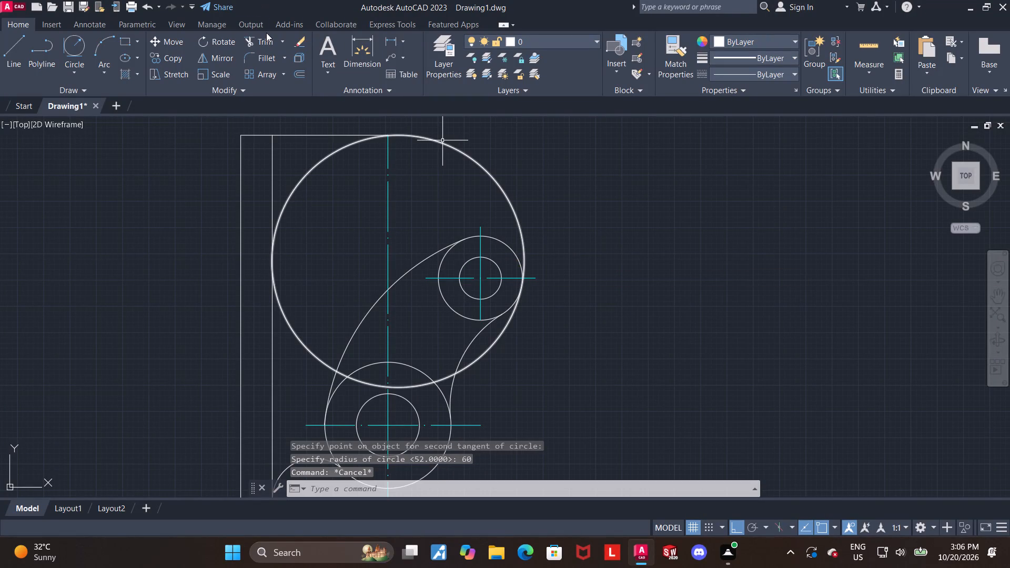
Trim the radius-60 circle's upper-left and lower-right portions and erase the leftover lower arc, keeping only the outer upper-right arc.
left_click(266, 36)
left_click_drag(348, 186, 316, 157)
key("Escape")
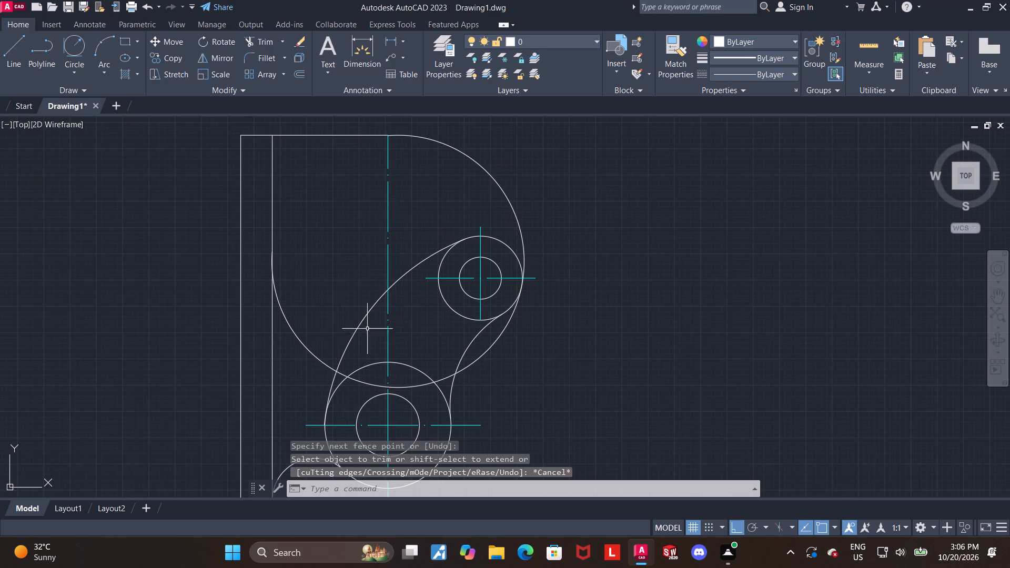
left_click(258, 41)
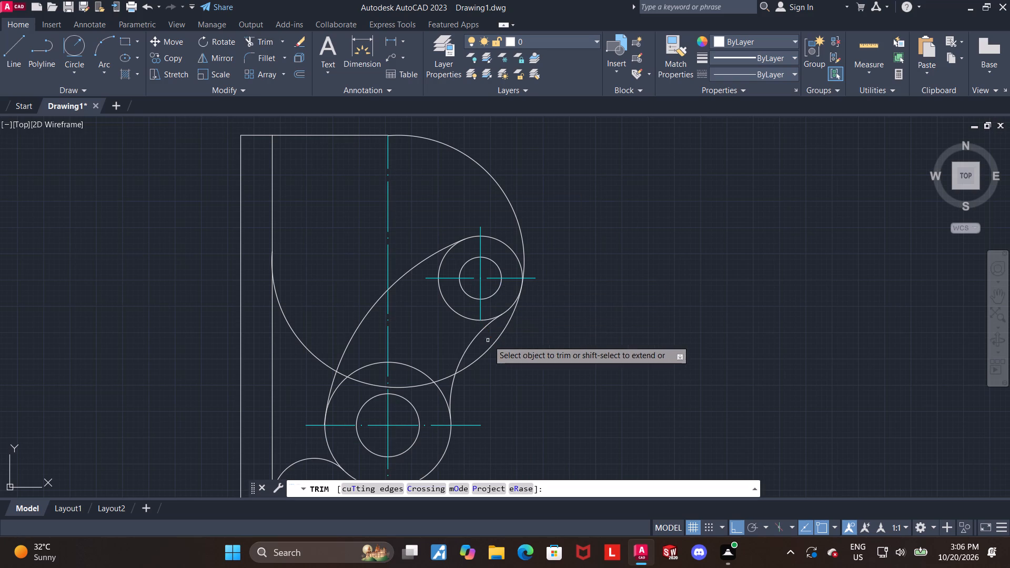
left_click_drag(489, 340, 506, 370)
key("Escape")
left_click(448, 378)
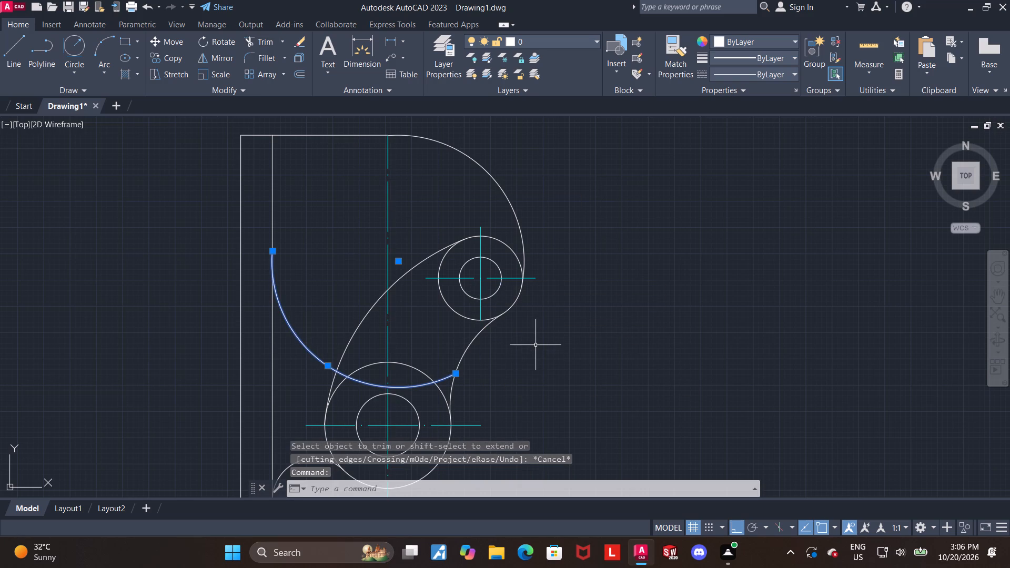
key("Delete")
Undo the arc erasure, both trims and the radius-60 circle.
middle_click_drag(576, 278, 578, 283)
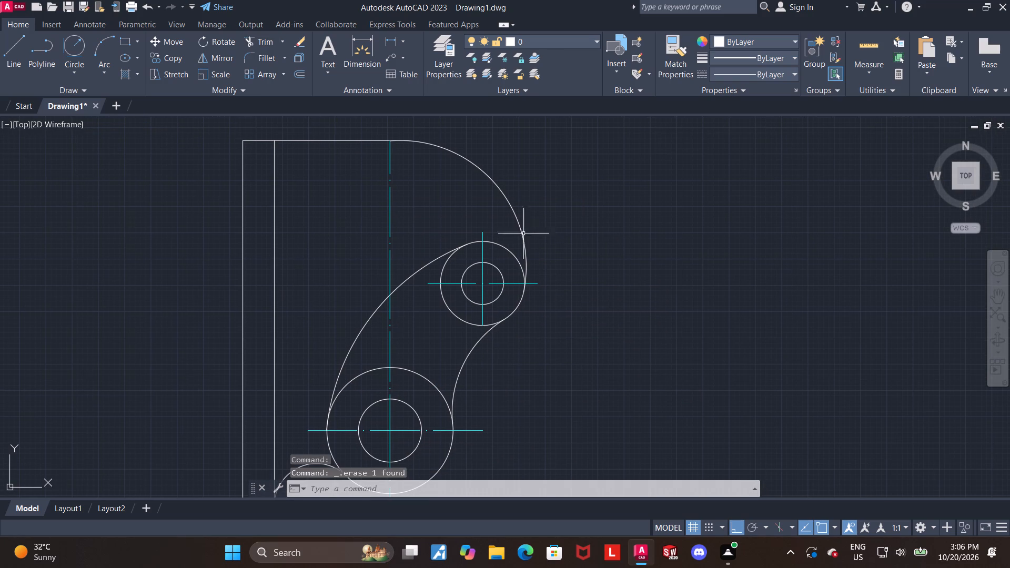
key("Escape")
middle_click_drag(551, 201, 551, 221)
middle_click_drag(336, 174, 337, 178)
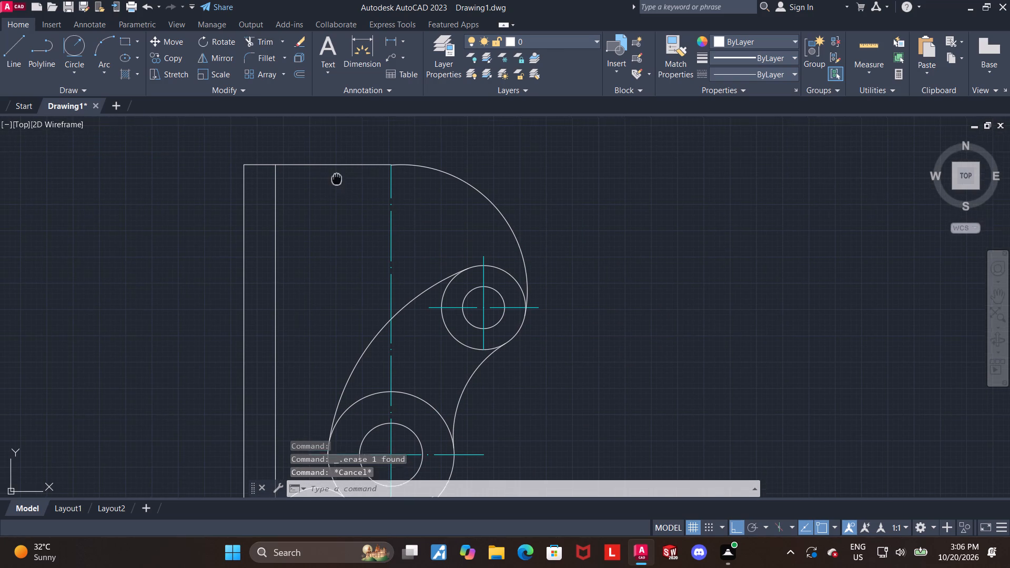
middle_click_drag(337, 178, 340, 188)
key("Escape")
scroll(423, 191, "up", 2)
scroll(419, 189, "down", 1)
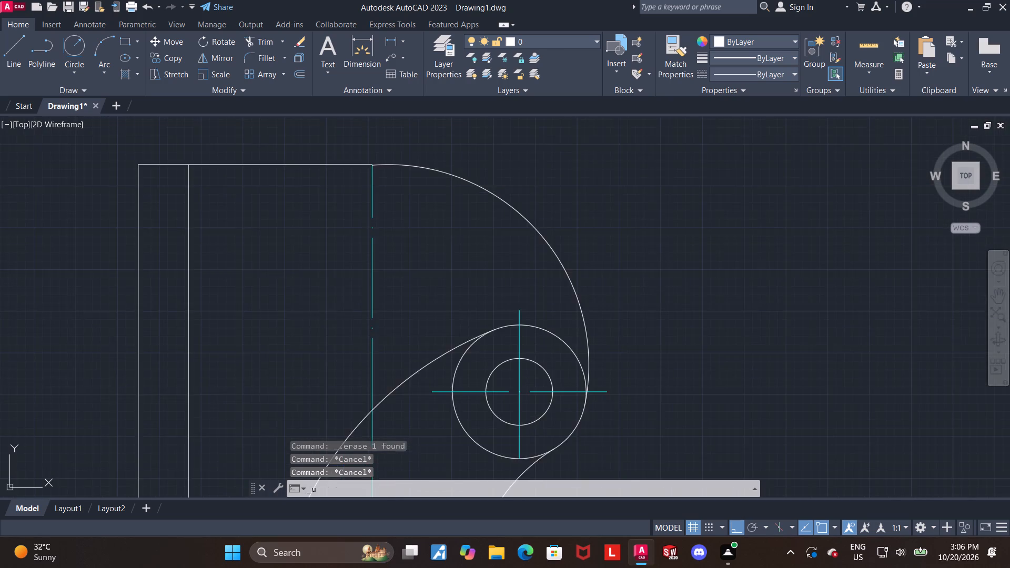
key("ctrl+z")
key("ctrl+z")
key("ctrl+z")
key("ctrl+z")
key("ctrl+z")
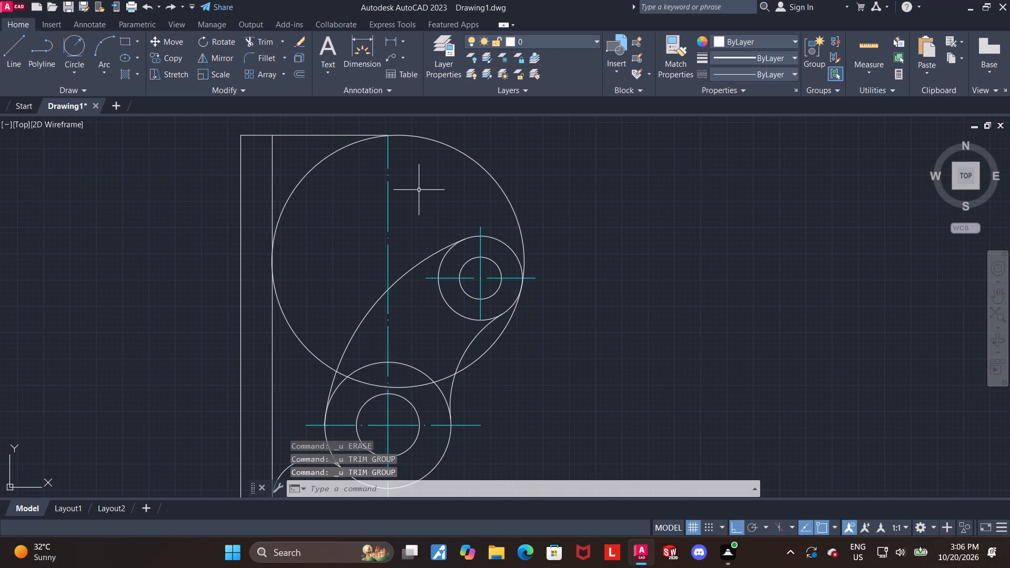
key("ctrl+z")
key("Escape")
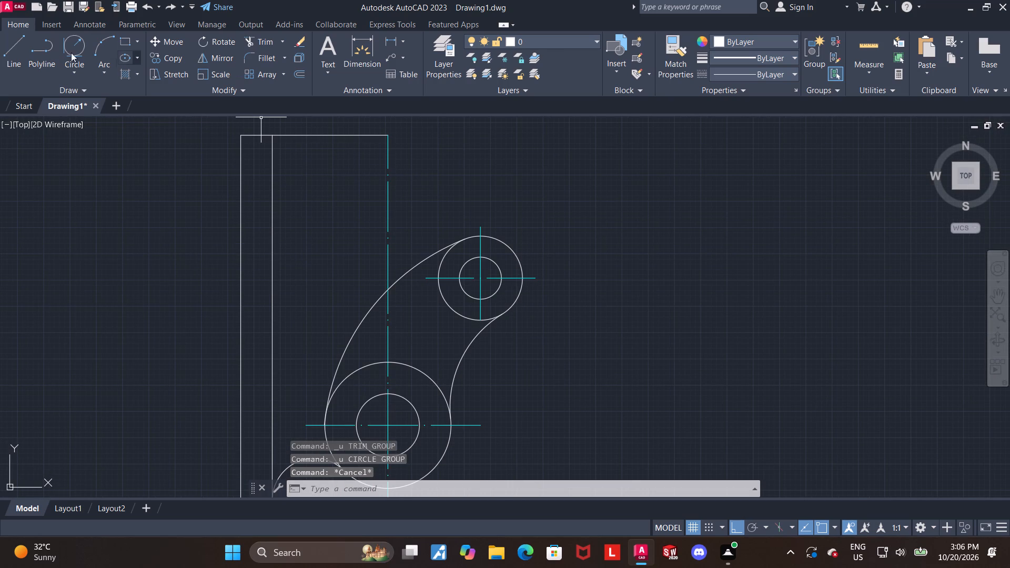
Draw a Tan, Tan, Radius circle of radius 60 touching the top horizontal edge near its right end and the 40-diameter circle's right side.
left_click(80, 44)
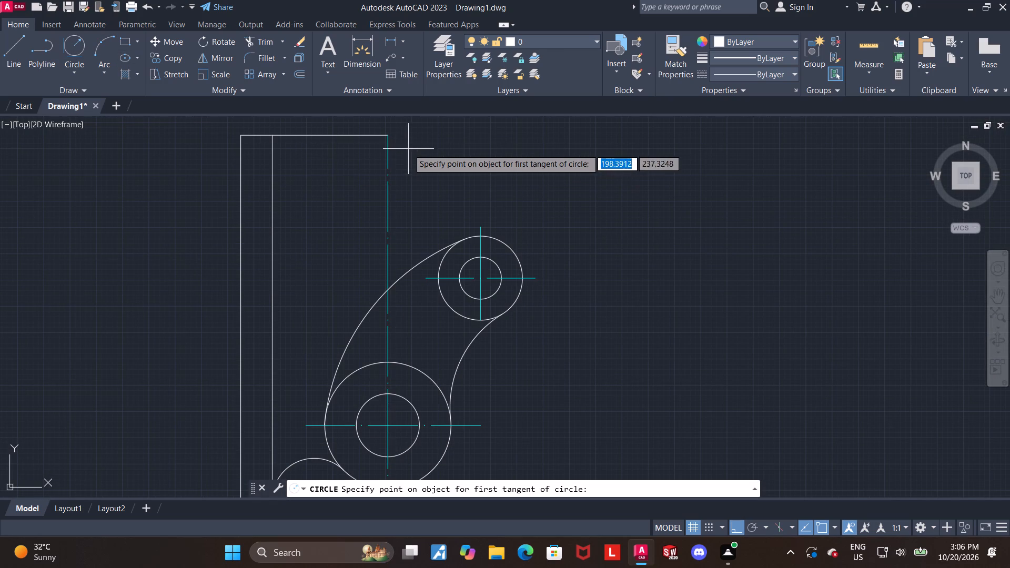
scroll(389, 137, "up", 3)
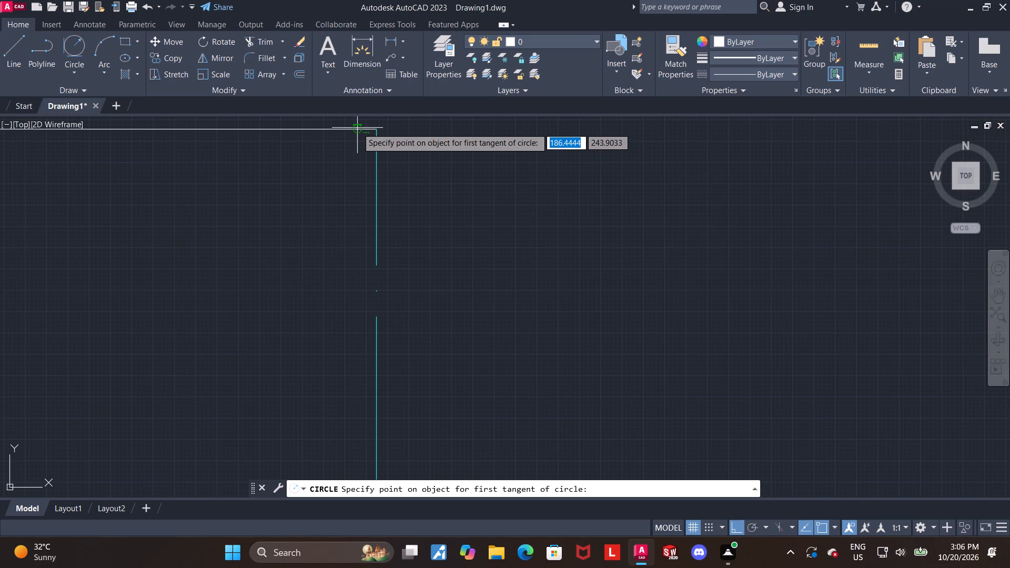
left_click(341, 127)
scroll(356, 139, "down", 4)
scroll(428, 191, "up", 2)
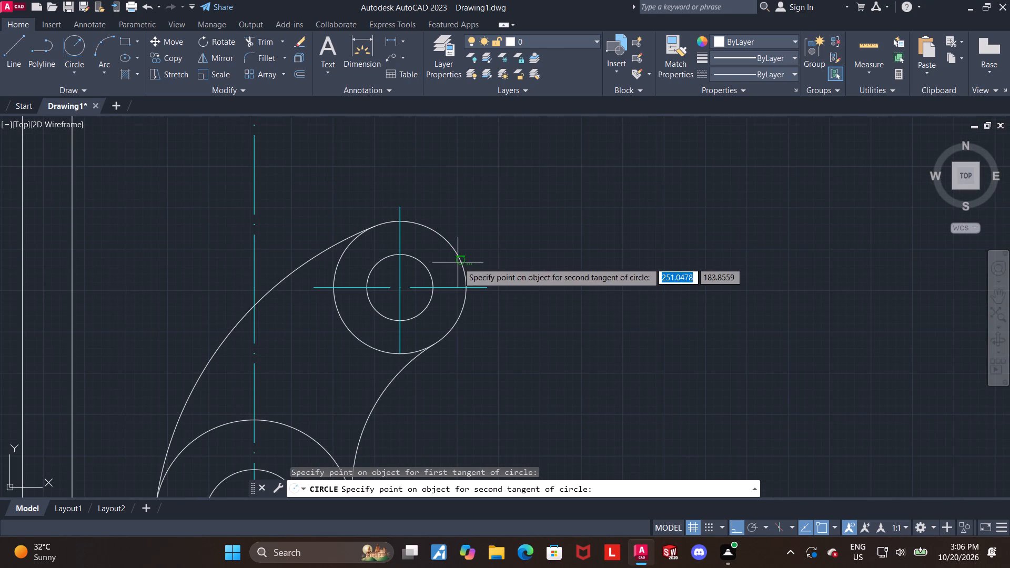
left_click(458, 263)
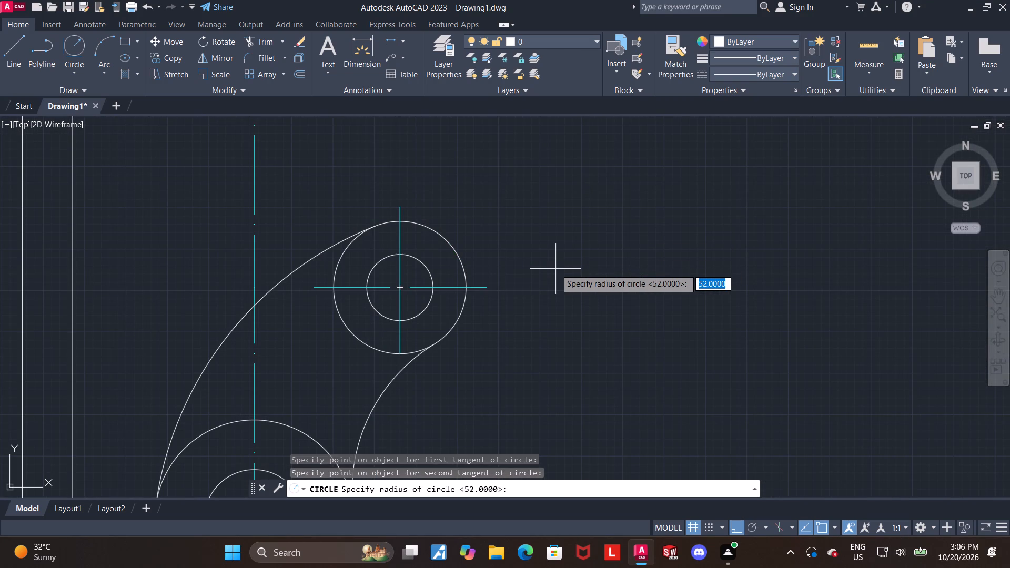
type("60")
key("Return")
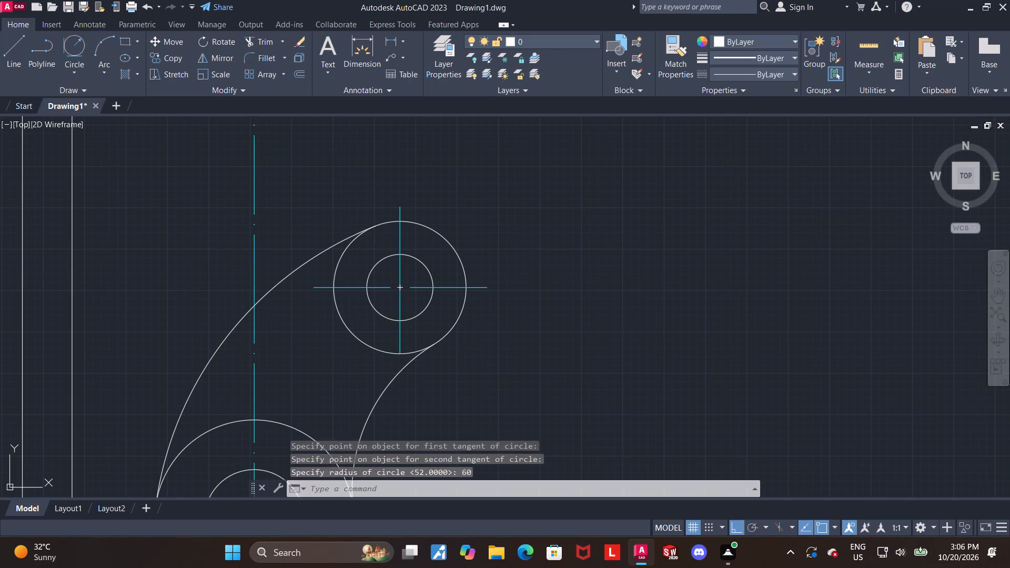
Examine how the radius-60 circle meets the right end of the top edge at the vertical centre line.
scroll(521, 255, "down", 2)
scroll(448, 197, "up", 1)
scroll(386, 140, "up", 2)
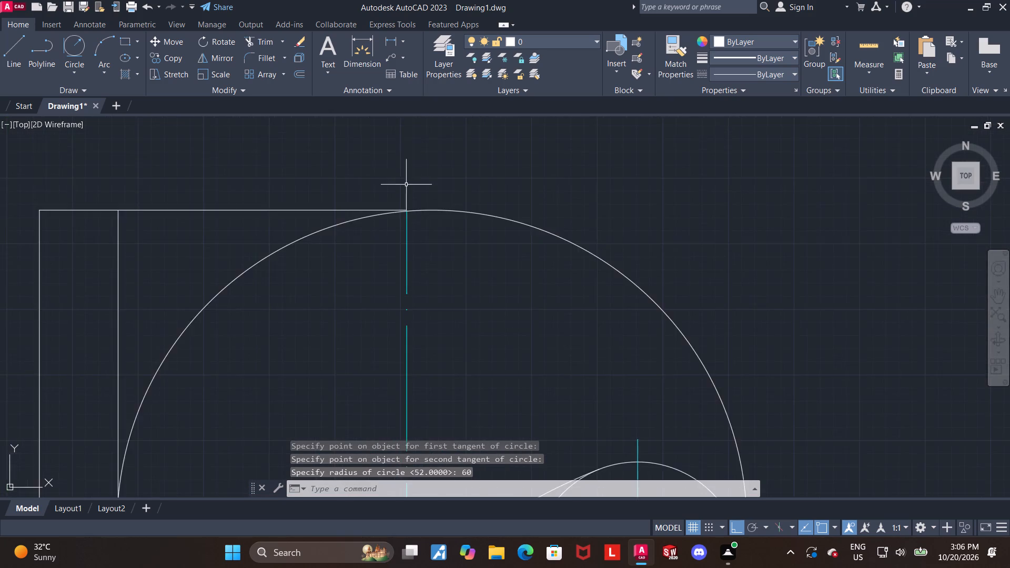
scroll(406, 186, "up", 3)
scroll(418, 218, "down", 1)
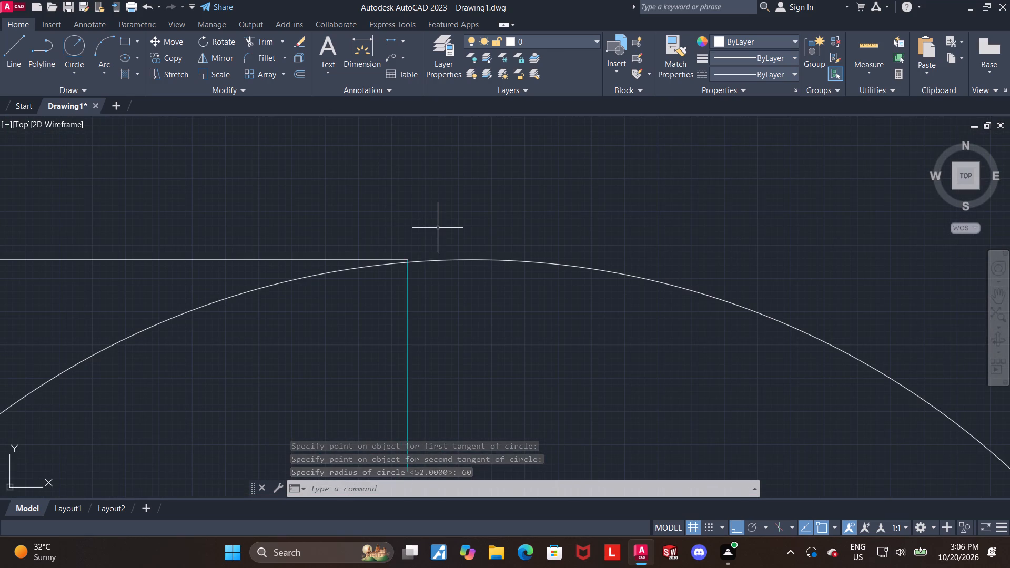
scroll(438, 228, "down", 3)
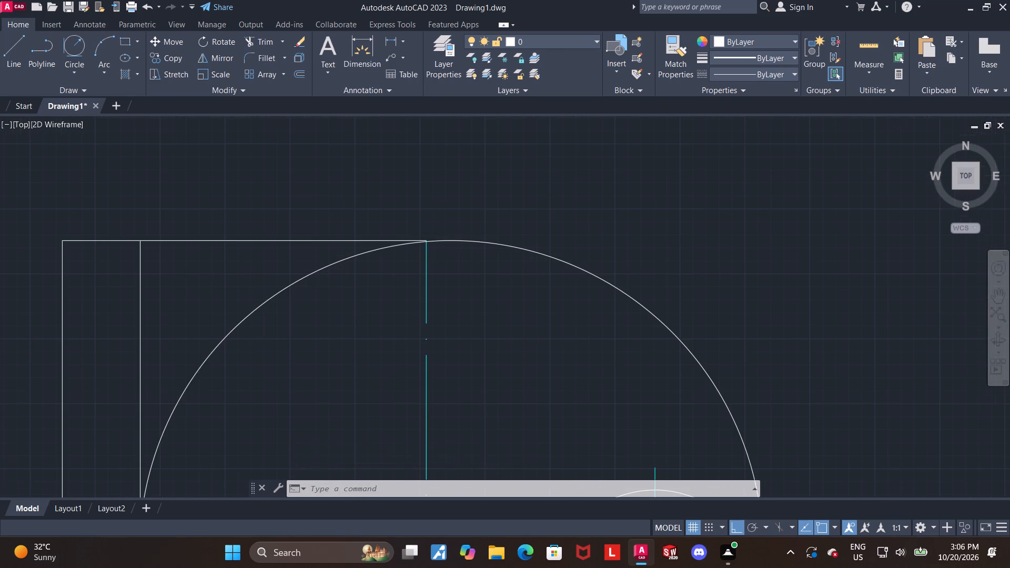
scroll(438, 228, "down", 1)
scroll(487, 253, "up", 1)
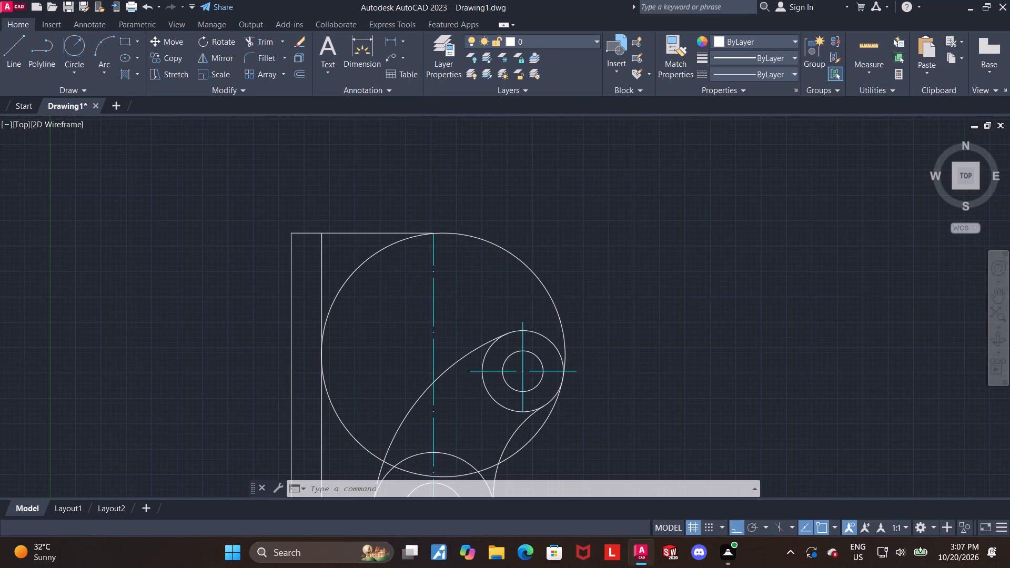
scroll(487, 253, "down", 1)
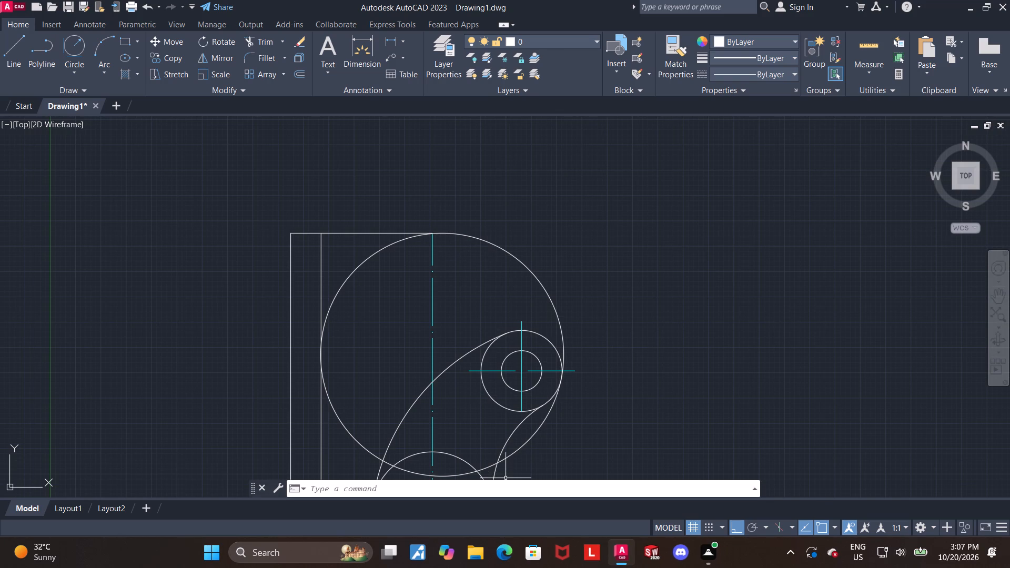
scroll(492, 487, "up", 1)
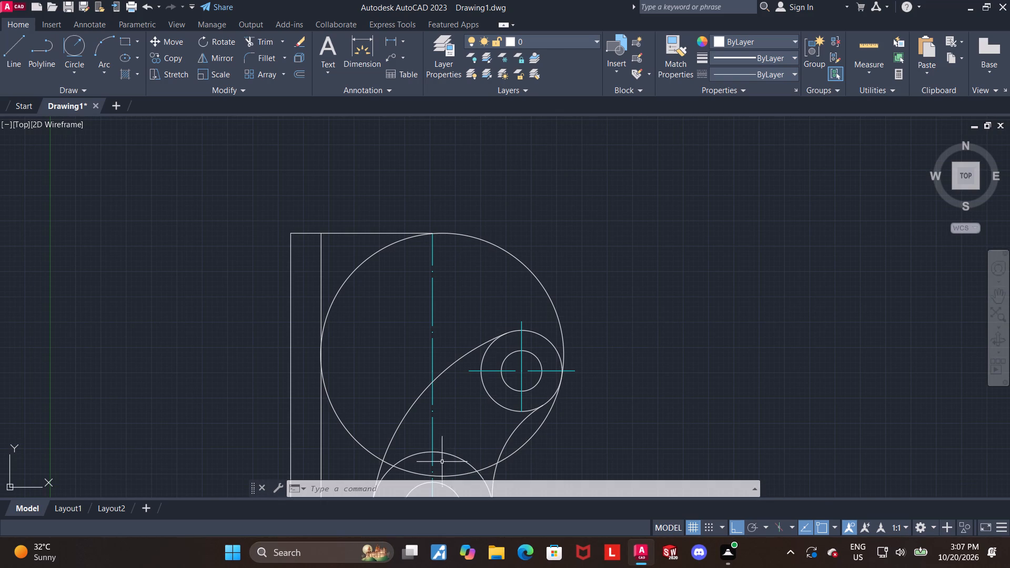
scroll(432, 226, "up", 4)
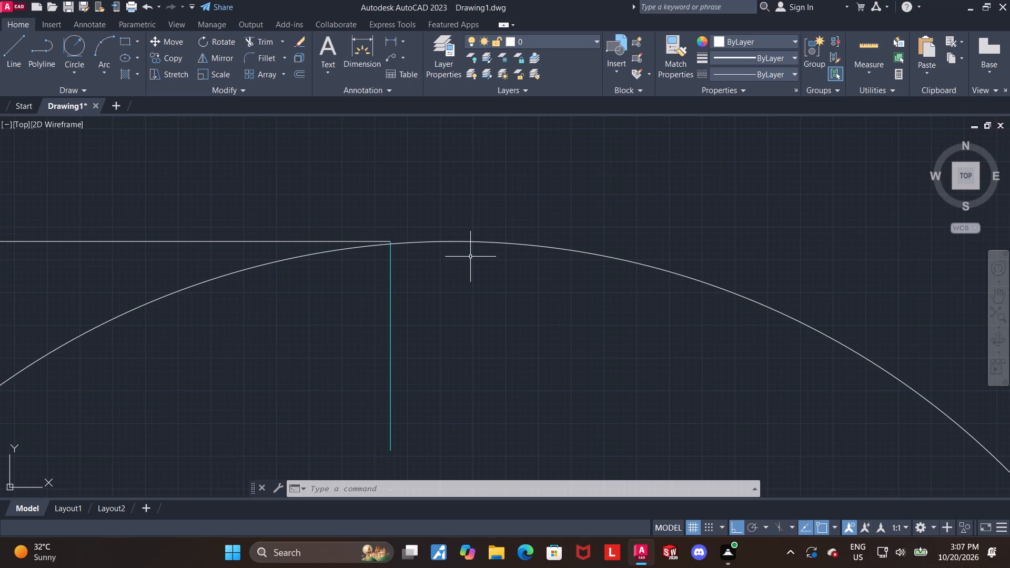
scroll(471, 257, "up", 2)
scroll(471, 257, "down", 2)
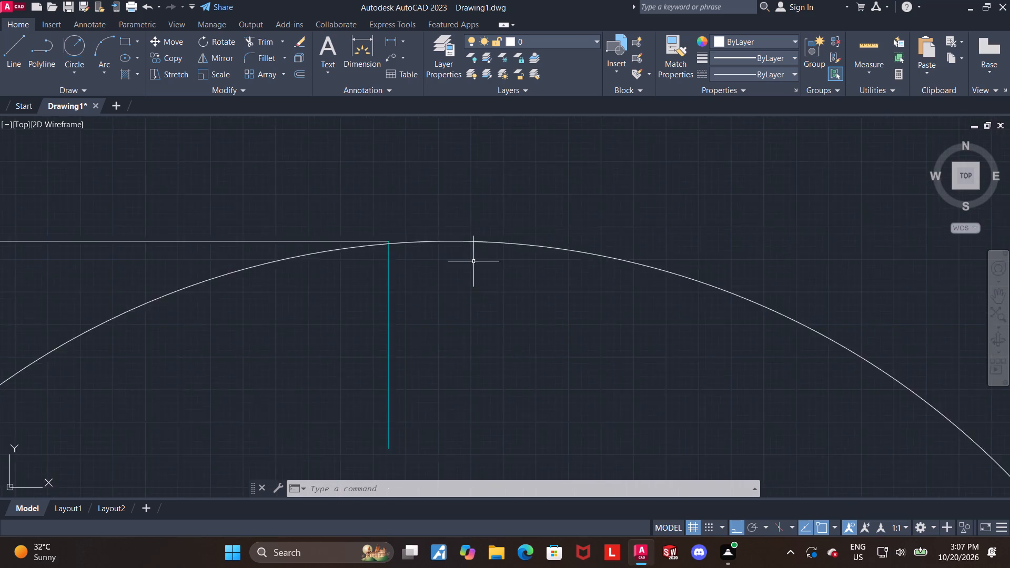
scroll(473, 269, "down", 4)
middle_click_drag(656, 362, 649, 331)
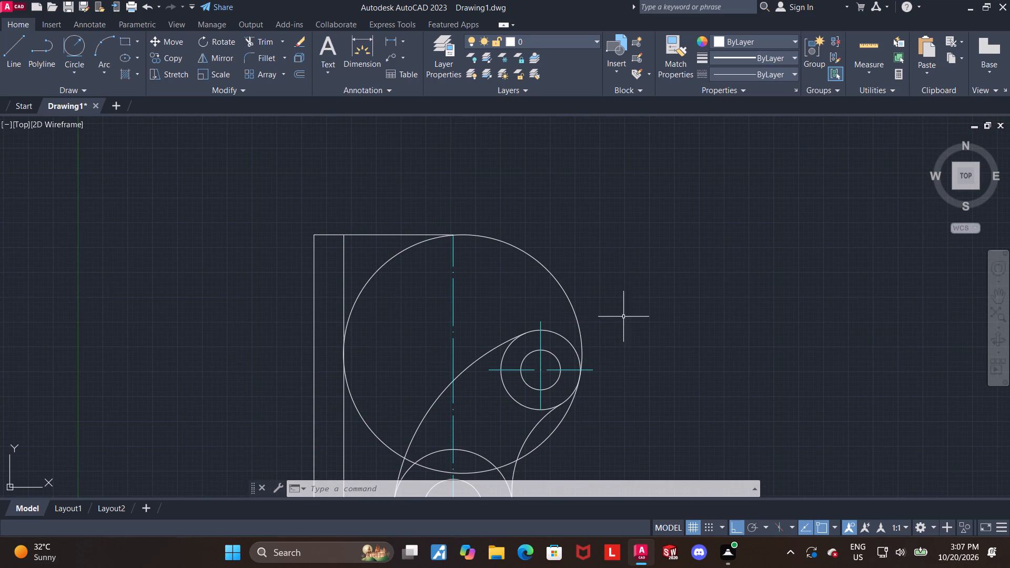
scroll(575, 307, "up", 1)
scroll(469, 241, "up", 1)
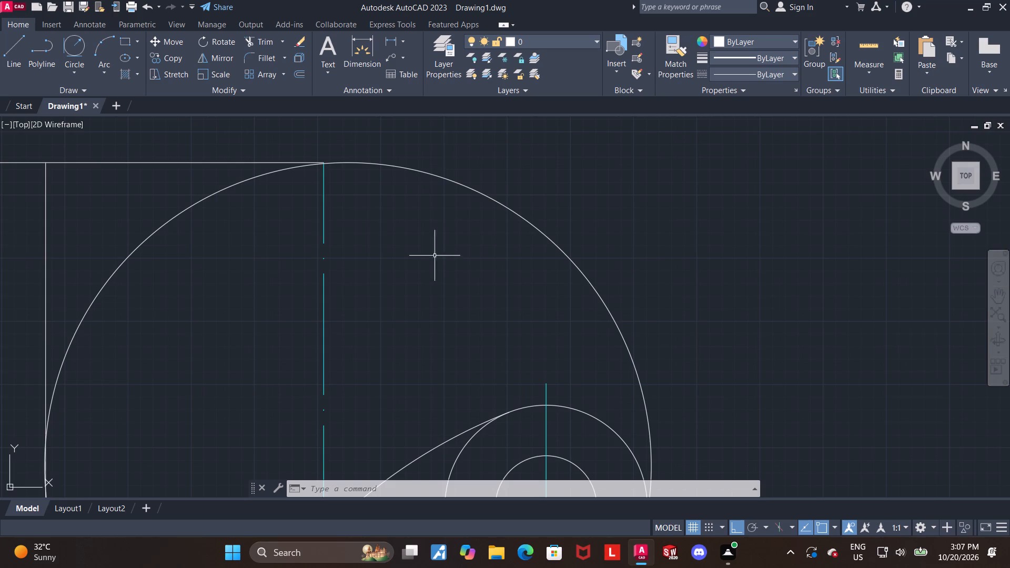
scroll(307, 146, "up", 3)
scroll(406, 169, "up", 3)
key("Escape")
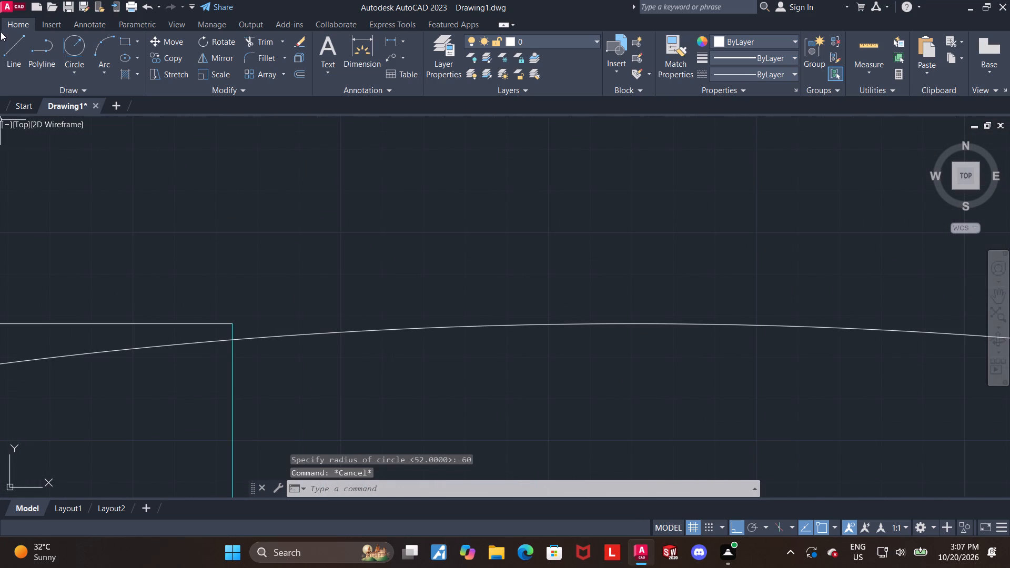
Draw a horizontal line from the top edge's right end, extending it past the radius-60 circle's tangent point.
left_click(9, 37)
left_click(231, 321)
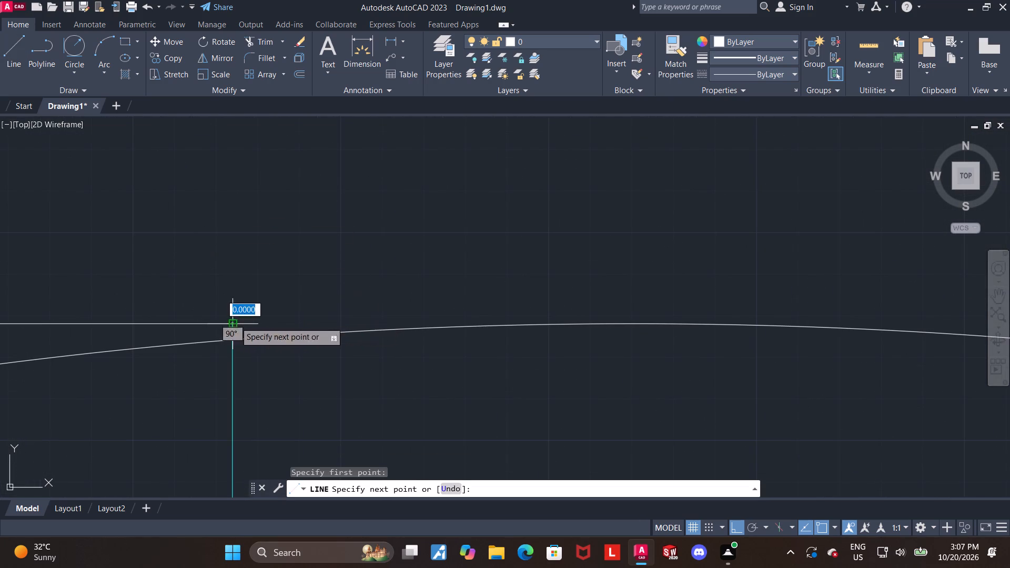
scroll(725, 282, "down", 5)
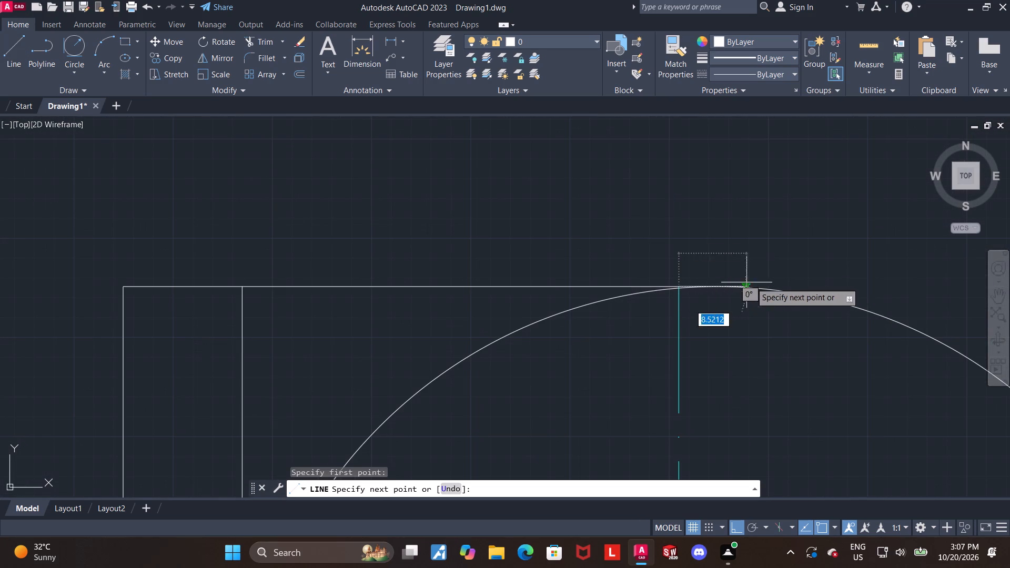
left_click(894, 285)
key("Escape")
key("Escape")
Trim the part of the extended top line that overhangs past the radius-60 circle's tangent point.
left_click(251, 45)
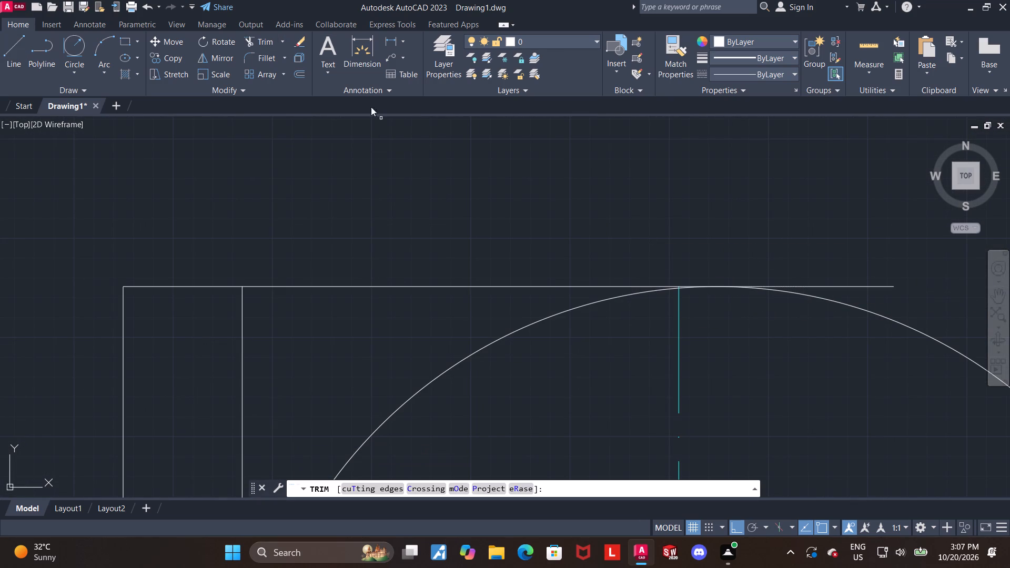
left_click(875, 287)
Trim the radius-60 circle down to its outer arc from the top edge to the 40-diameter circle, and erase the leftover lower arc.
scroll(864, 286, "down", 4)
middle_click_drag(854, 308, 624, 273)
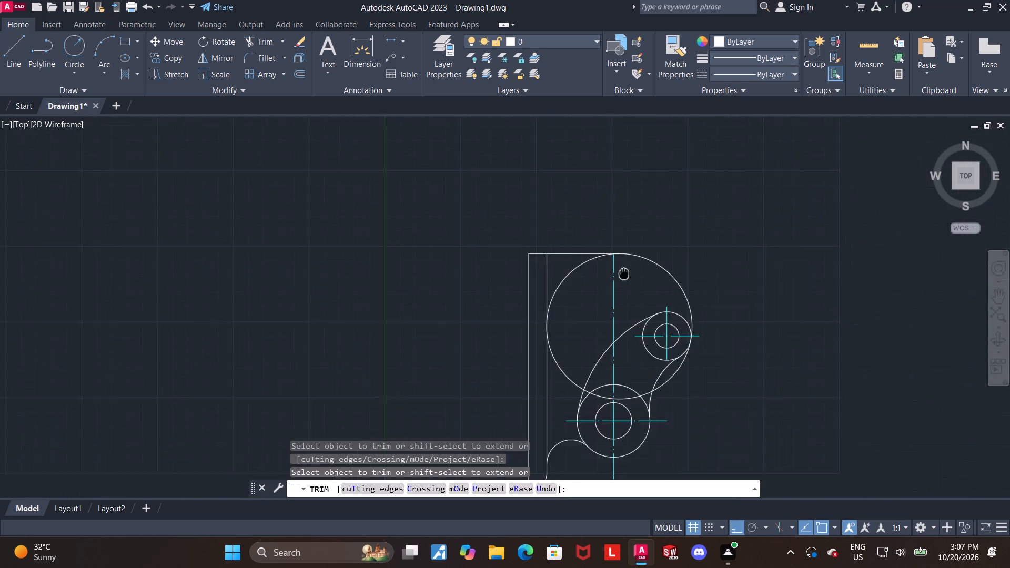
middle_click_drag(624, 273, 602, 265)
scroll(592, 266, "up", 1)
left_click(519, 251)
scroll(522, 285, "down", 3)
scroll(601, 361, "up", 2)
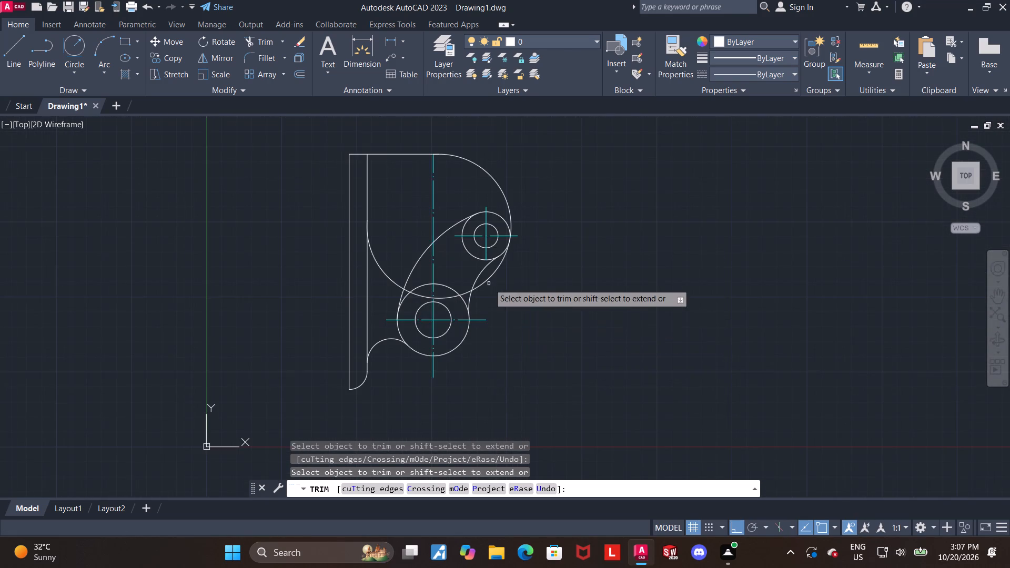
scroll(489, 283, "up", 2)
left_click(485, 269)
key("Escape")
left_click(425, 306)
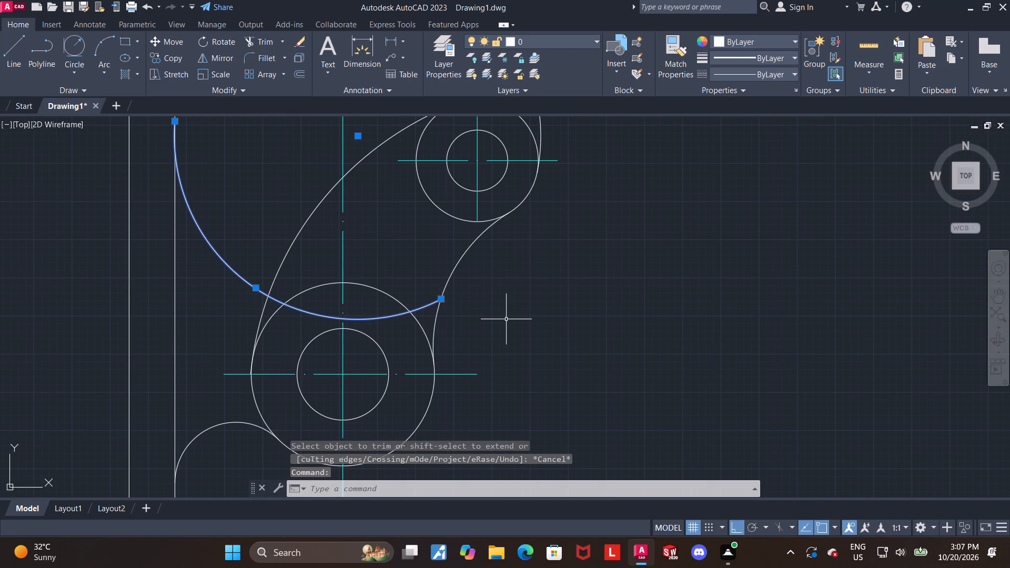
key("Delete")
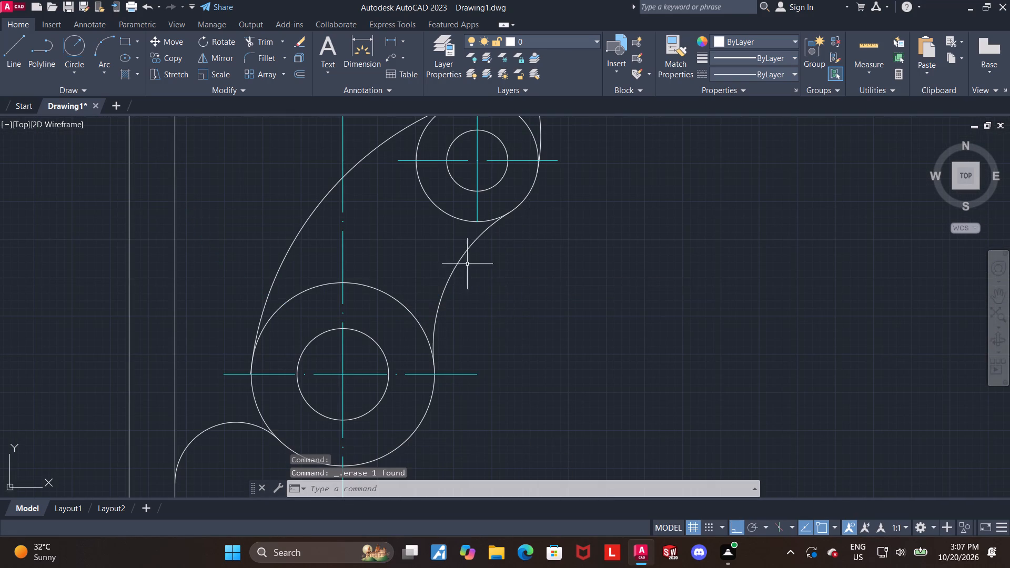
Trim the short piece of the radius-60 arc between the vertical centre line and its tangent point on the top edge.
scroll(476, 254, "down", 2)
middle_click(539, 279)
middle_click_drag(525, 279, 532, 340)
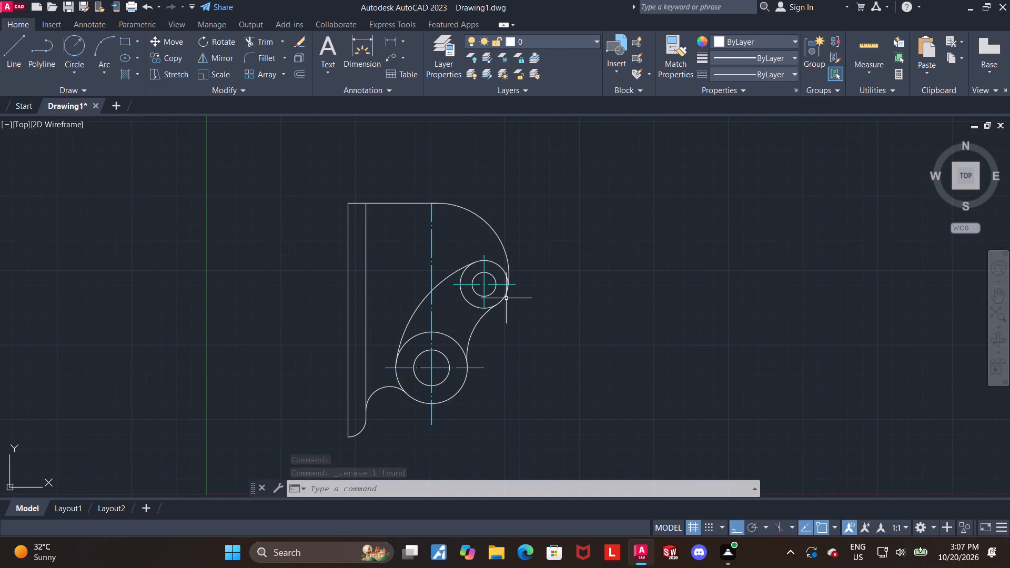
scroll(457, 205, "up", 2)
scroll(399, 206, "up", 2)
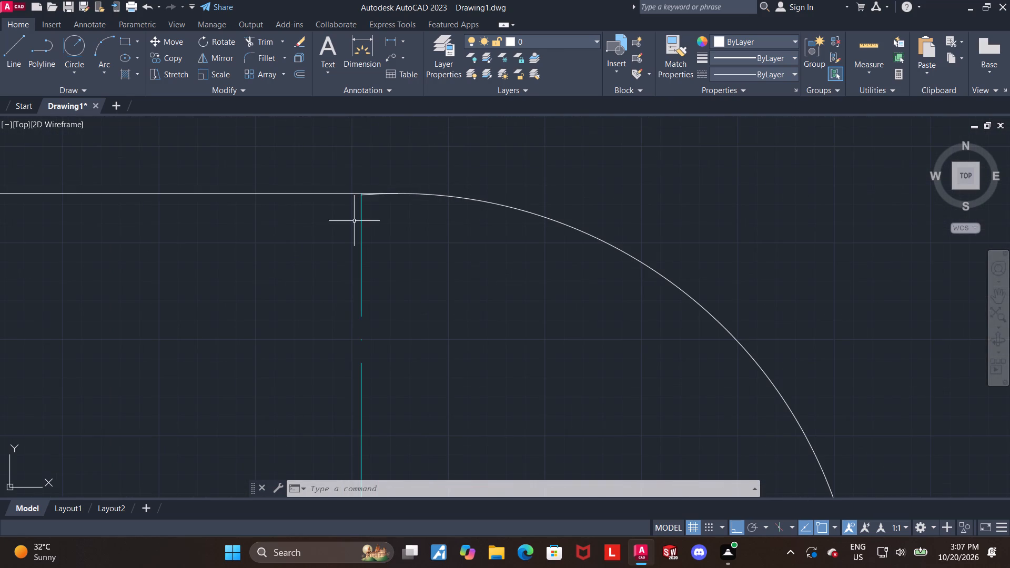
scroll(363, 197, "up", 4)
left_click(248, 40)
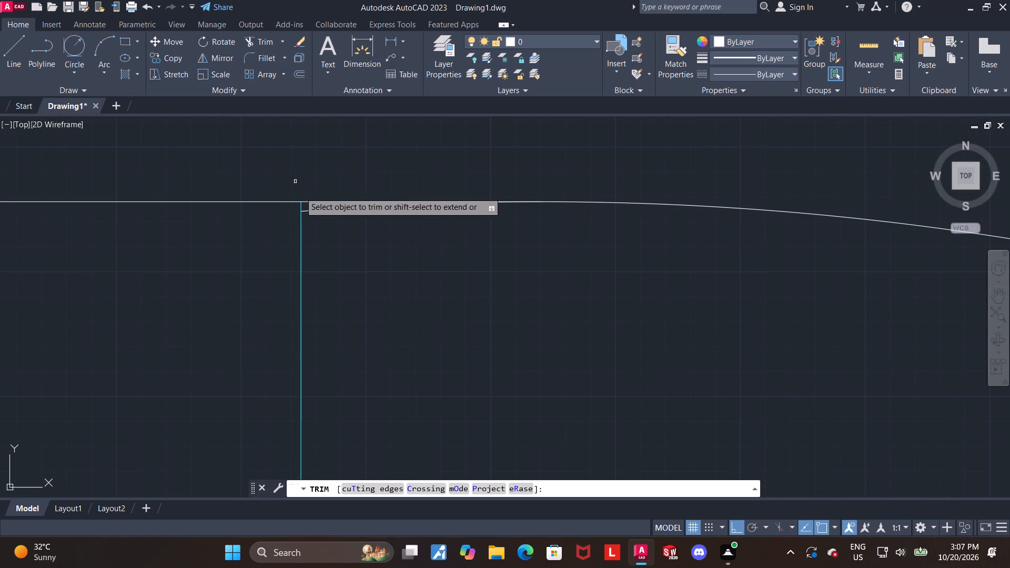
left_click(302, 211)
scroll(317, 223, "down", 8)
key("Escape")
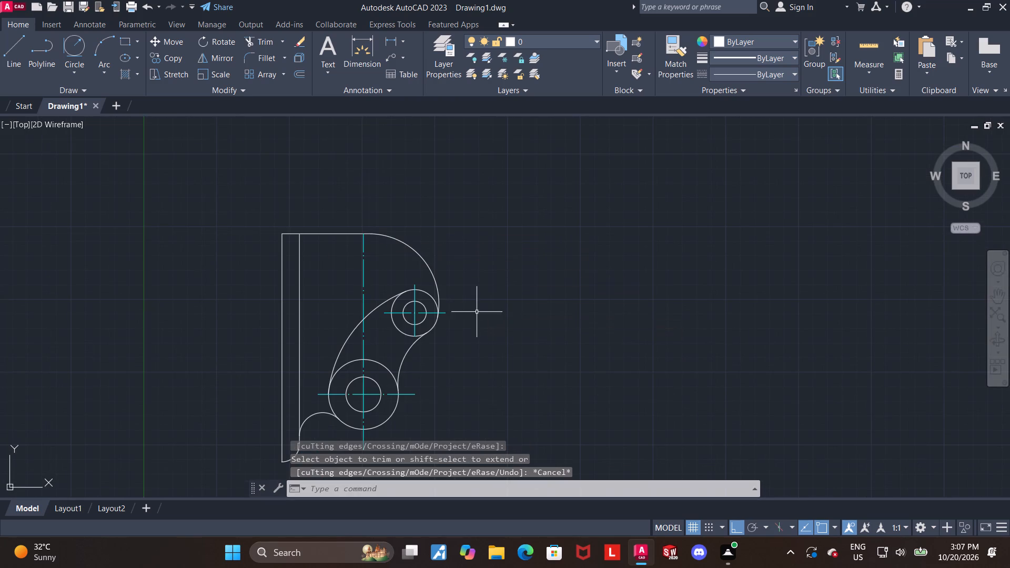
Trim away the radius-60 arc between the top edge and the 40-diameter circle.
middle_click_drag(467, 324, 484, 324)
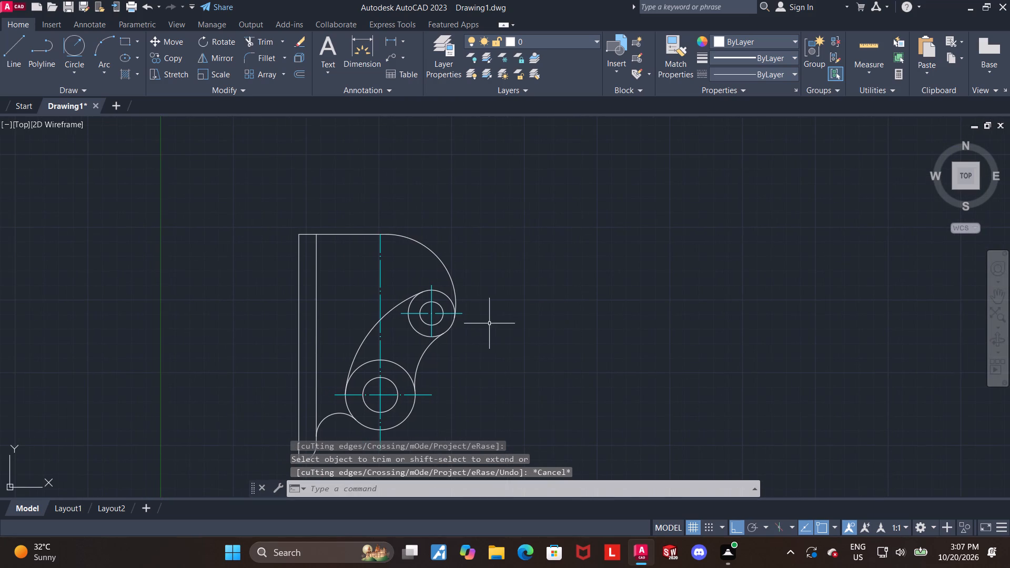
scroll(429, 312, "up", 1)
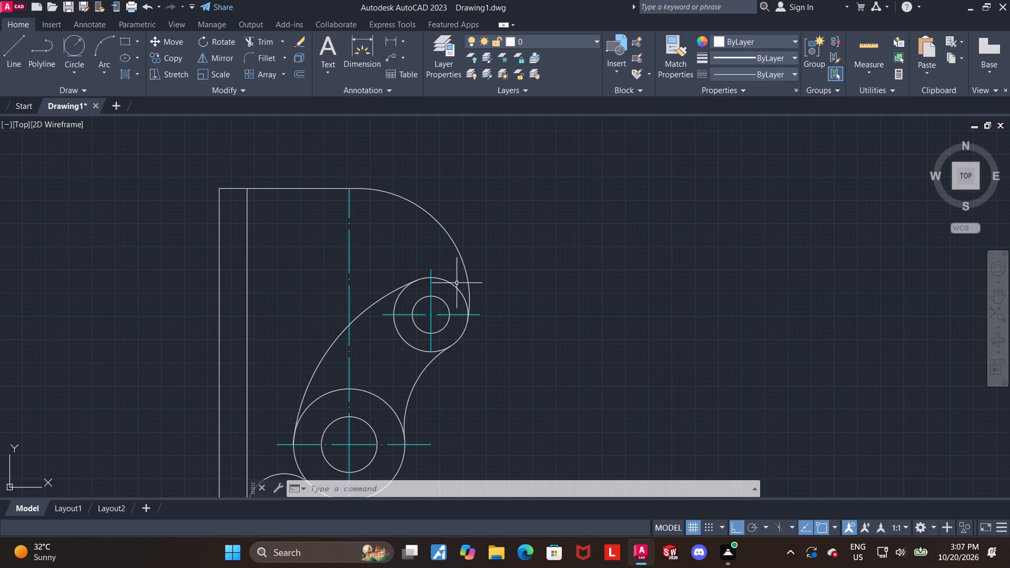
left_click(249, 45)
left_click_drag(419, 211, 431, 205)
key("Escape")
Trim the overhanging end of the top edge back to the vertical centre line.
scroll(400, 198, "up", 1)
scroll(347, 164, "up", 2)
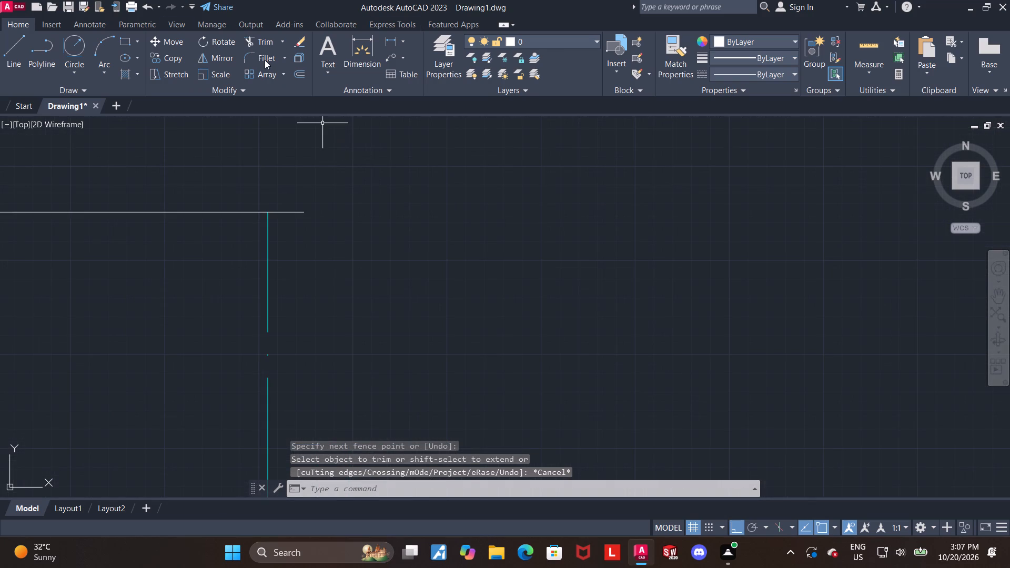
left_click(261, 45)
left_click(282, 207)
left_click(285, 212)
scroll(287, 215, "down", 3)
key("Escape")
key("Escape")
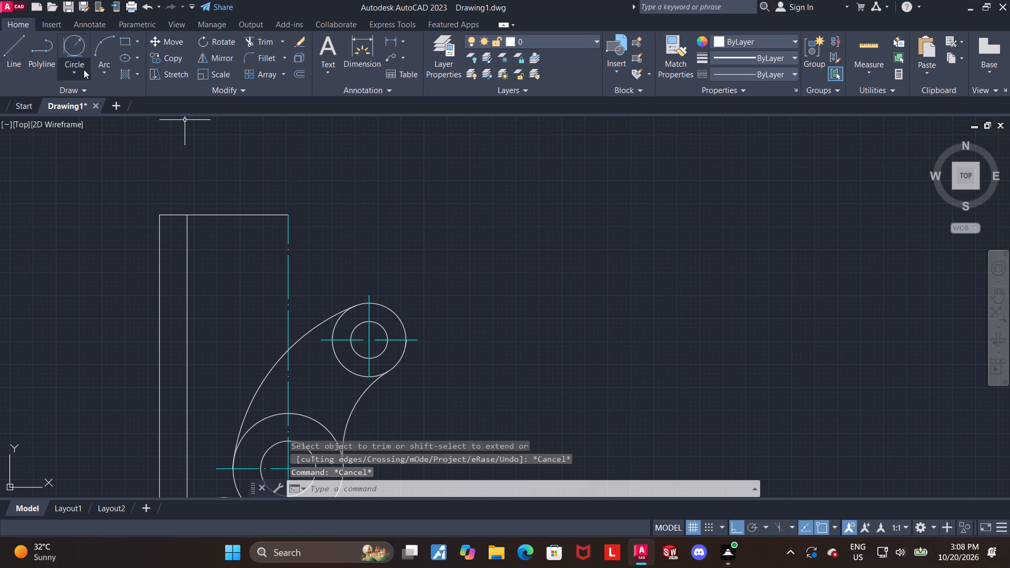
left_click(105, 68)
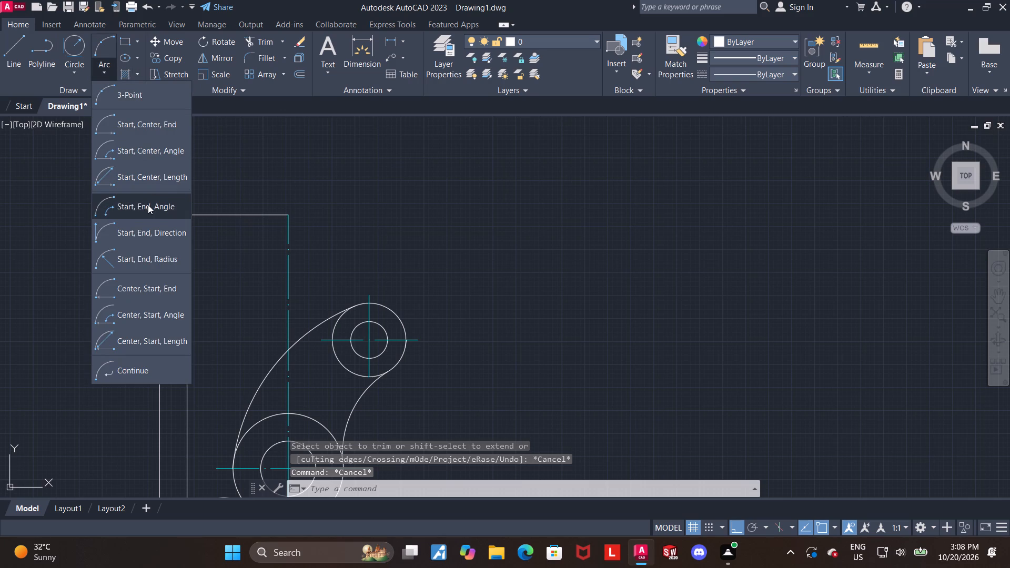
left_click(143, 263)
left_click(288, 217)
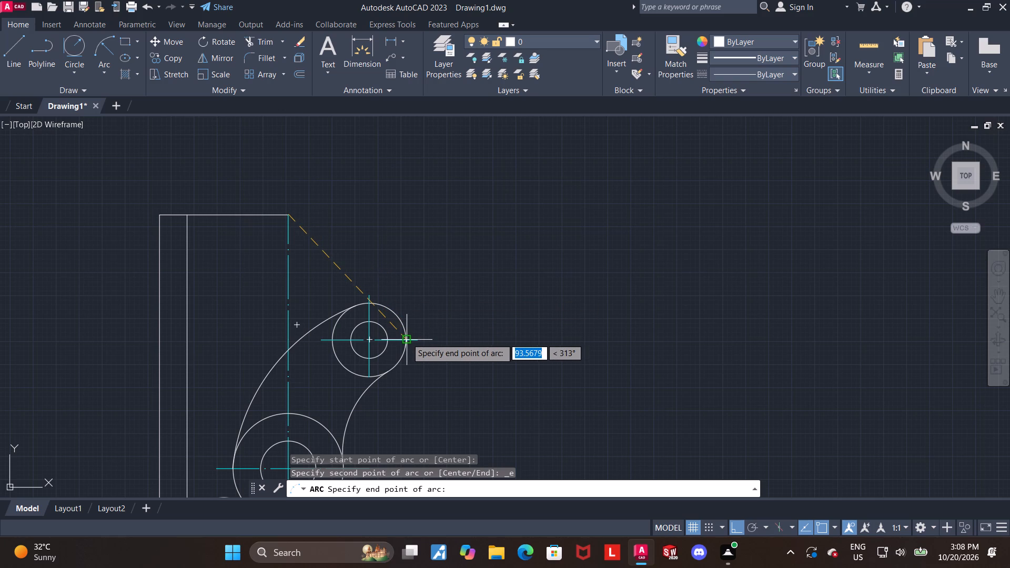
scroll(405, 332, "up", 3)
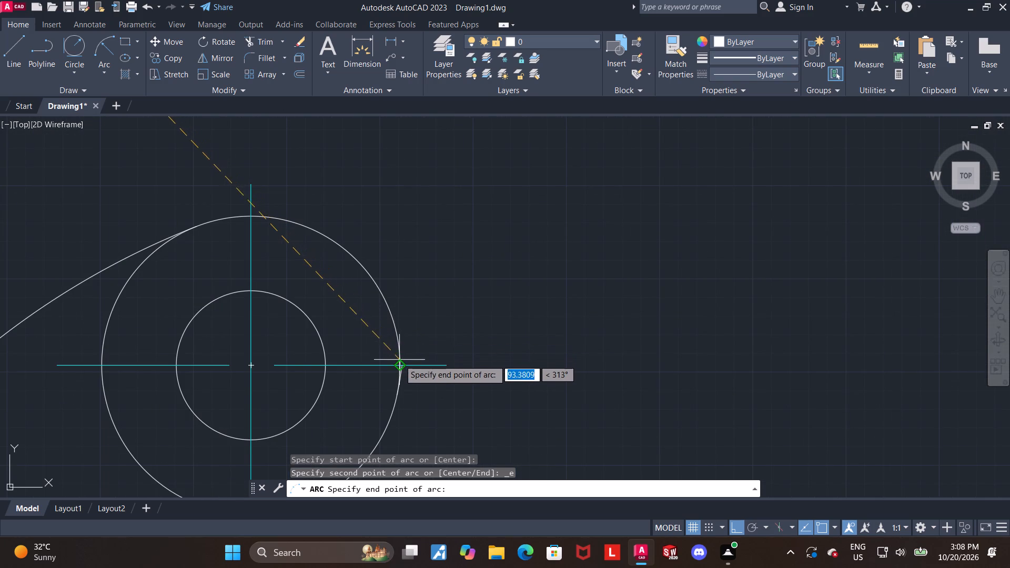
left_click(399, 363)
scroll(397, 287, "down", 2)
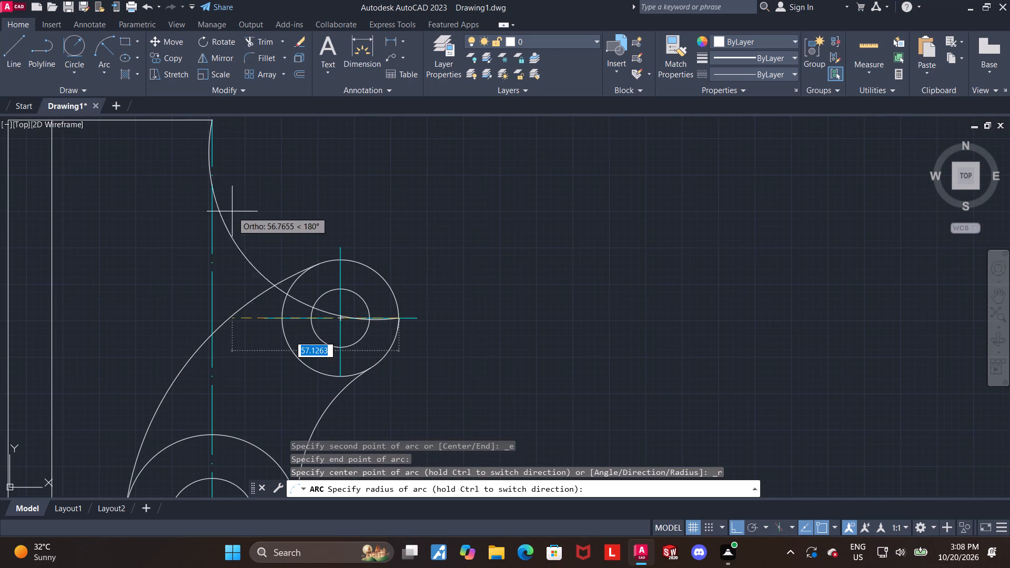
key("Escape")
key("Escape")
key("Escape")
Trim off the leftover arc stub just outside the 40-diameter circle's right side, below its horizontal centre line.
scroll(425, 323, "up", 3)
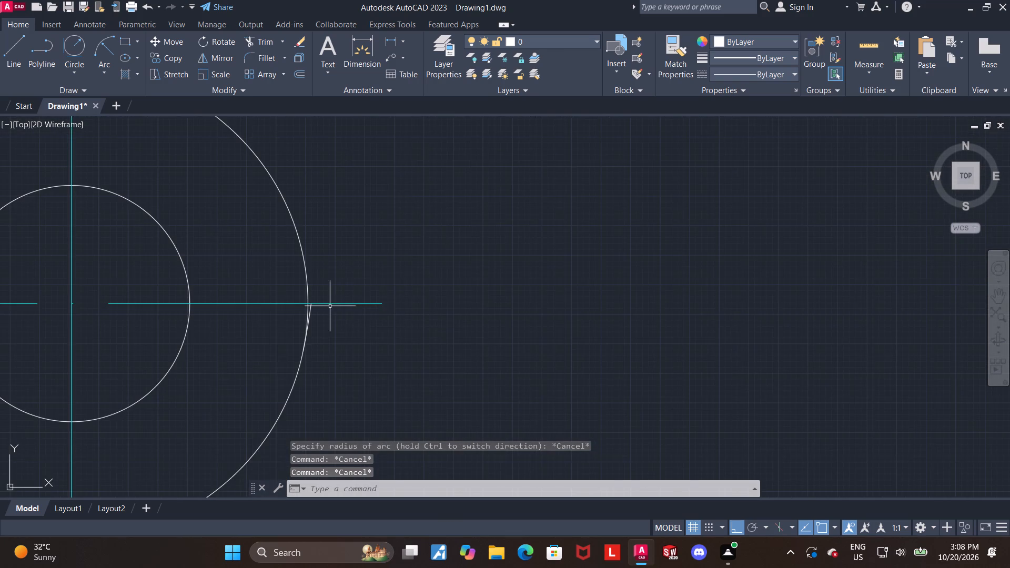
scroll(327, 307, "up", 1)
left_click(261, 43)
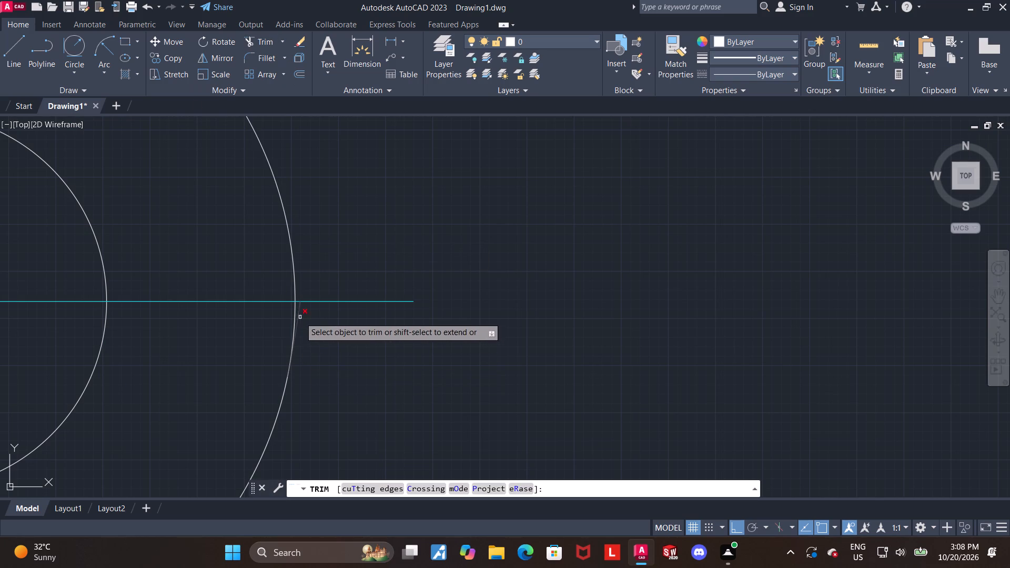
left_click(300, 317)
key("Escape")
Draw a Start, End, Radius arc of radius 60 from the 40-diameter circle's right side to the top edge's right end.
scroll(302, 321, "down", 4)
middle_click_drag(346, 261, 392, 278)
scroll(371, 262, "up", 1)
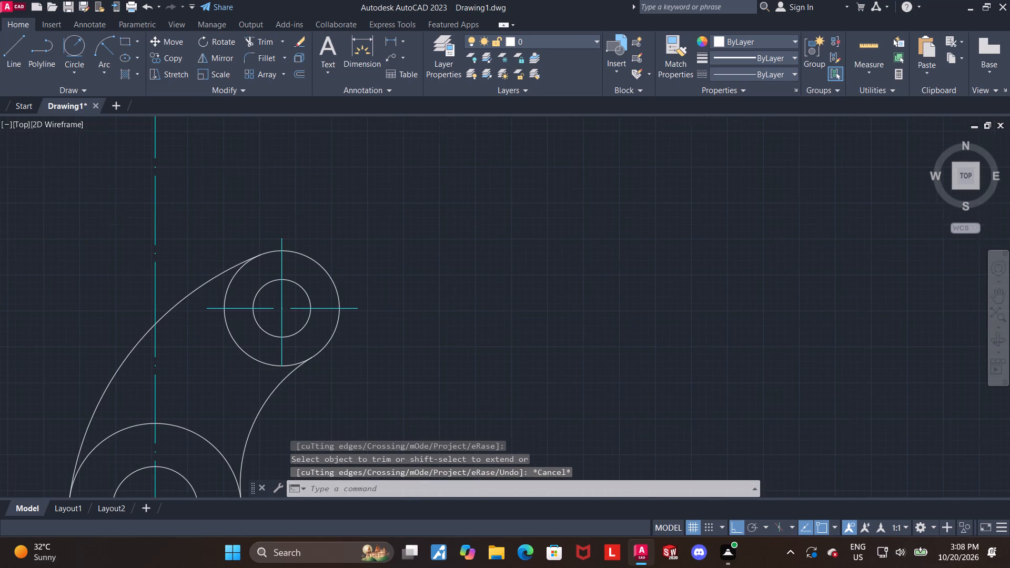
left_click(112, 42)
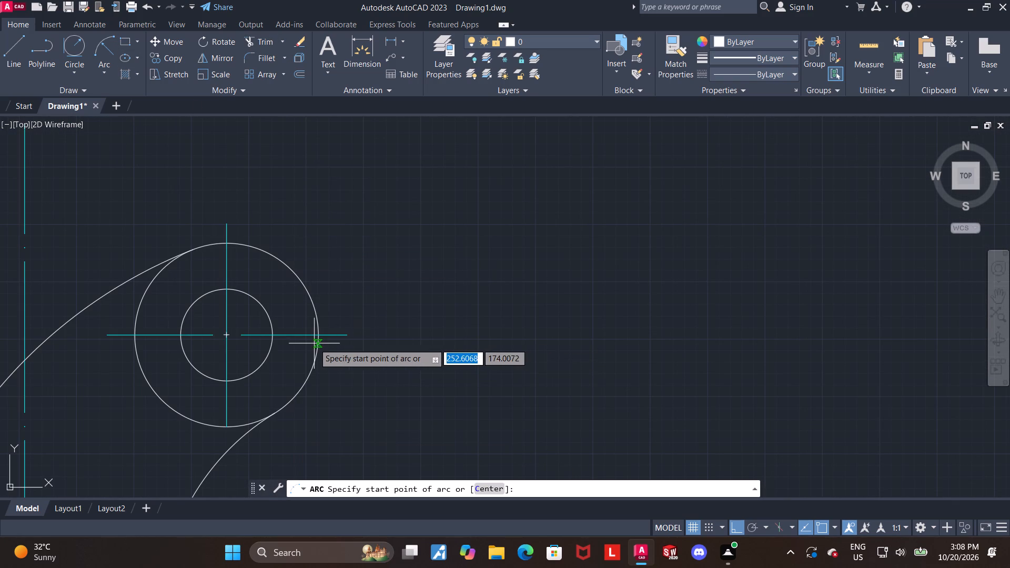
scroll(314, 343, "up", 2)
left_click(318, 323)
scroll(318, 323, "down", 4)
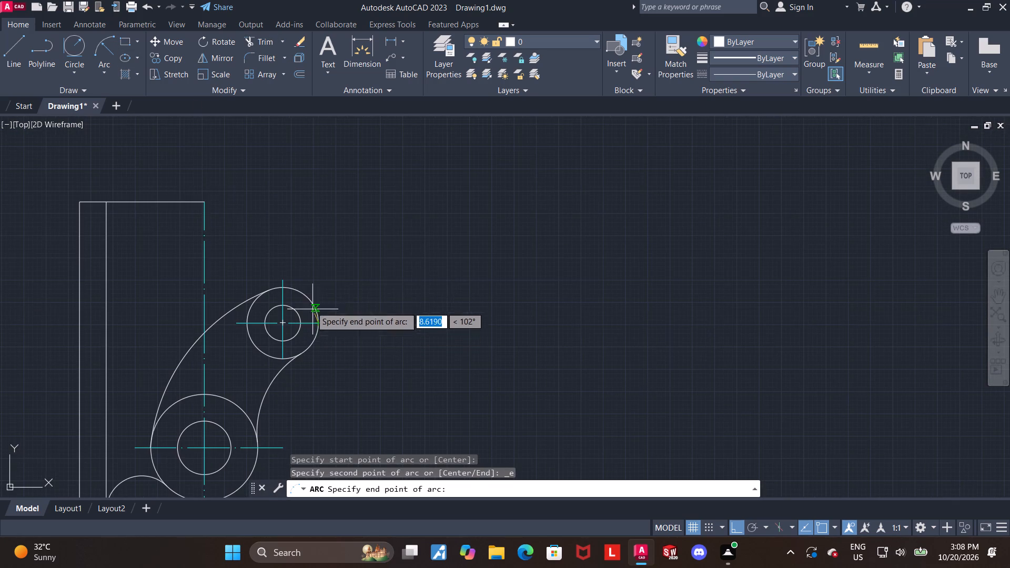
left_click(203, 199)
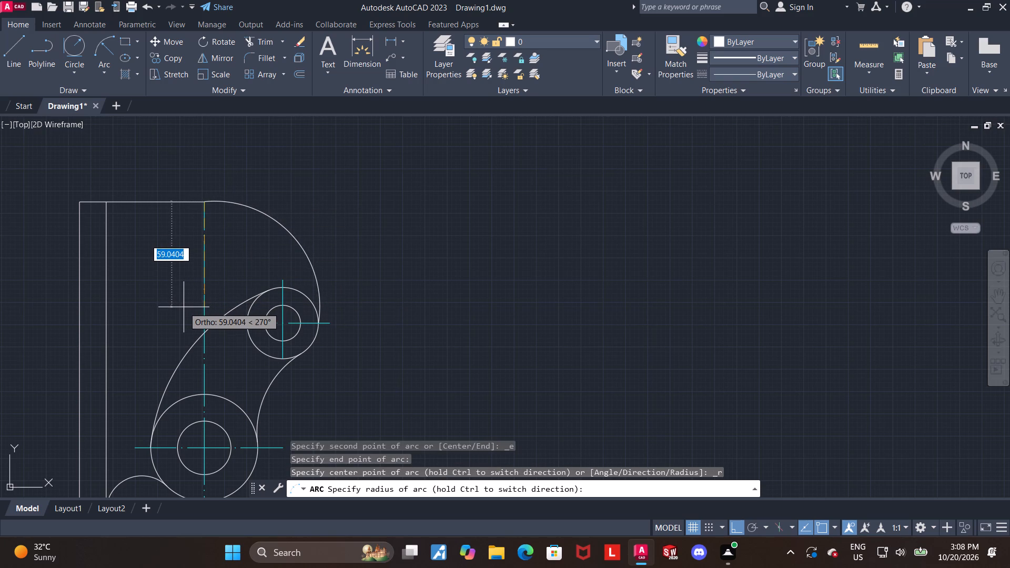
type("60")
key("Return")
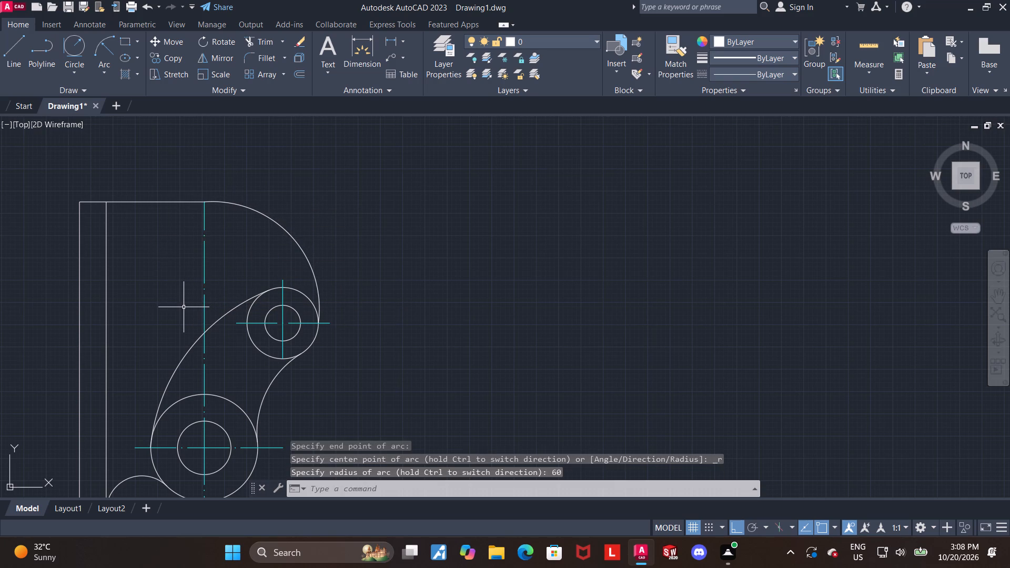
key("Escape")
Examine how the radius-60 arc meets the top edge's right end.
middle_click_drag(421, 279, 502, 262)
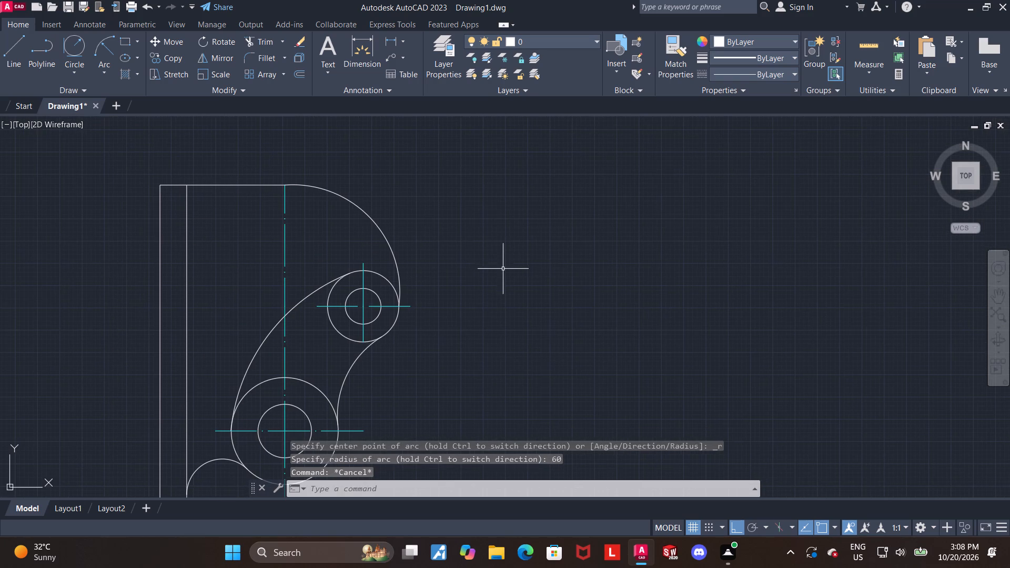
key("Escape")
middle_click_drag(488, 270, 516, 271)
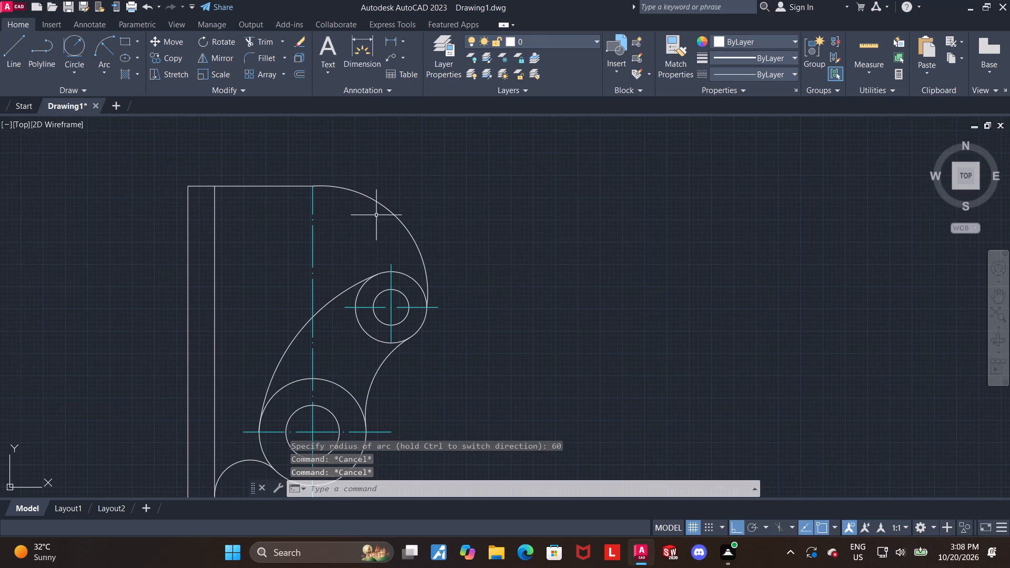
scroll(376, 215, "up", 3)
scroll(344, 214, "down", 3)
scroll(319, 189, "up", 1)
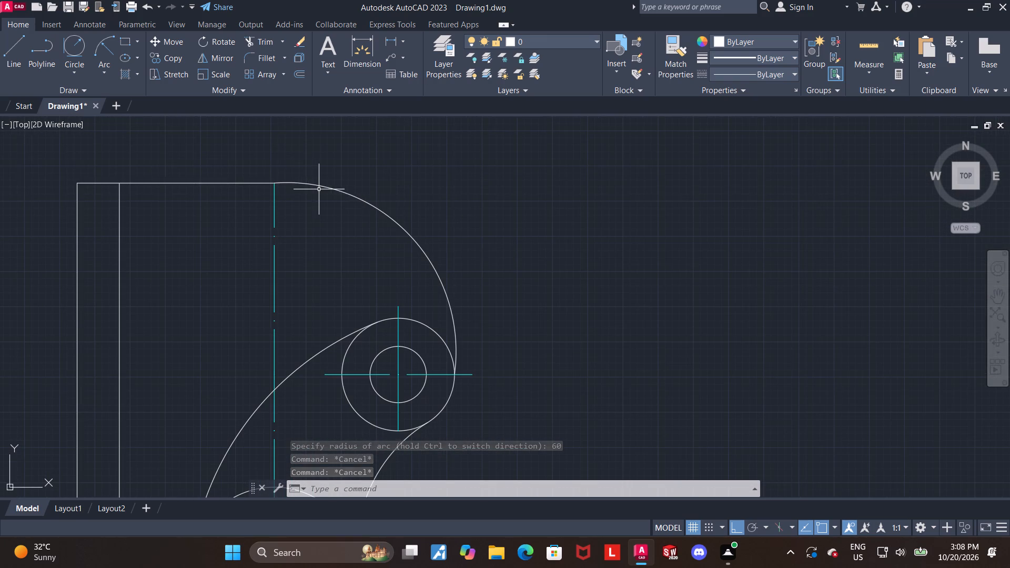
scroll(322, 195, "up", 1)
scroll(282, 214, "down", 2)
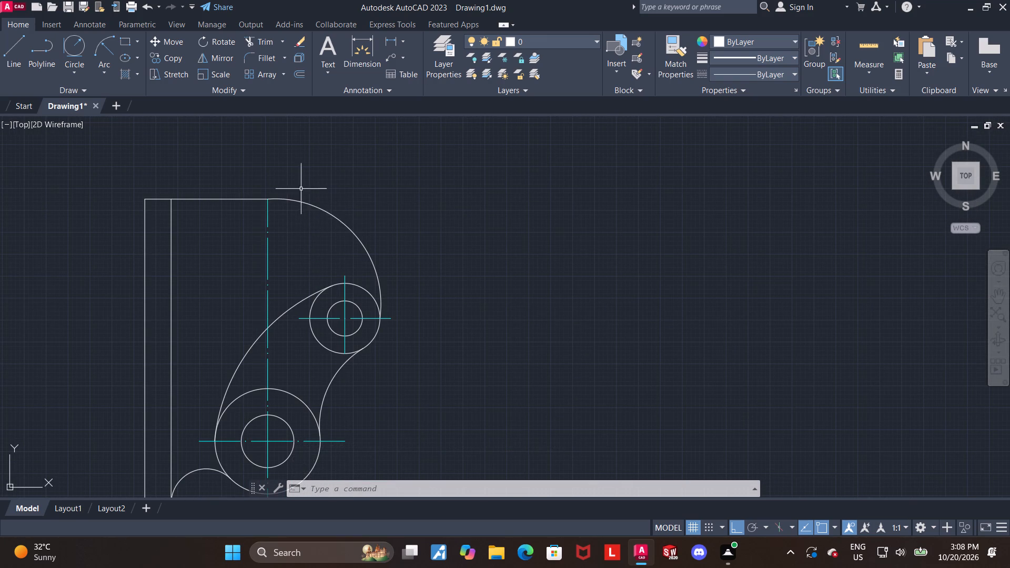
scroll(270, 189, "up", 3)
scroll(271, 249, "up", 2)
scroll(271, 249, "down", 6)
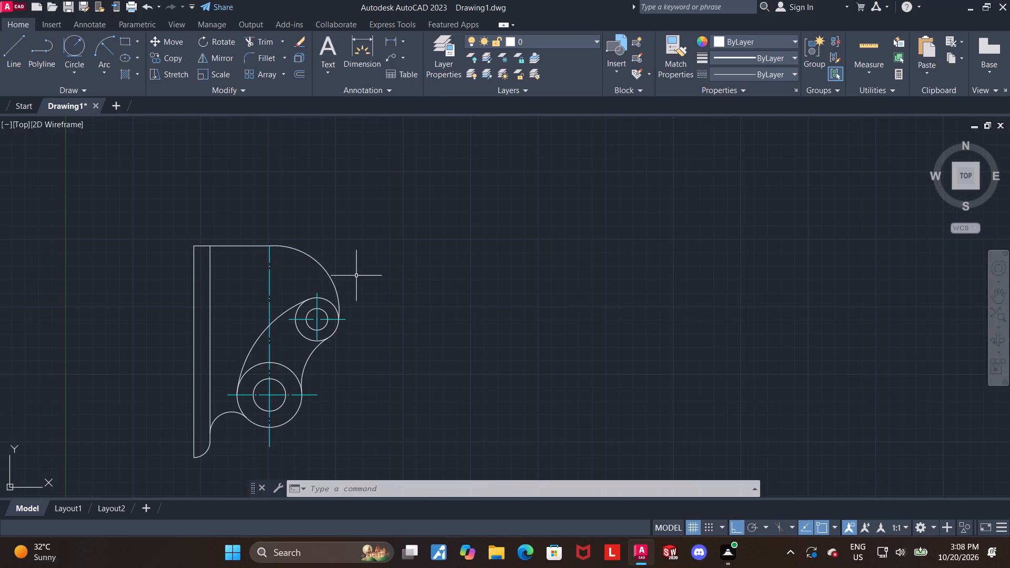
scroll(344, 272, "up", 1)
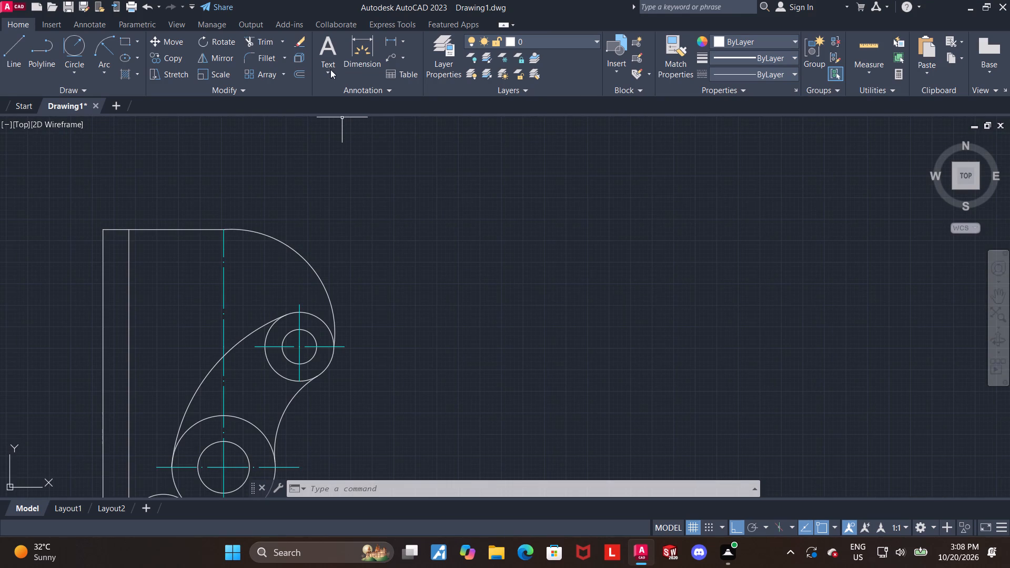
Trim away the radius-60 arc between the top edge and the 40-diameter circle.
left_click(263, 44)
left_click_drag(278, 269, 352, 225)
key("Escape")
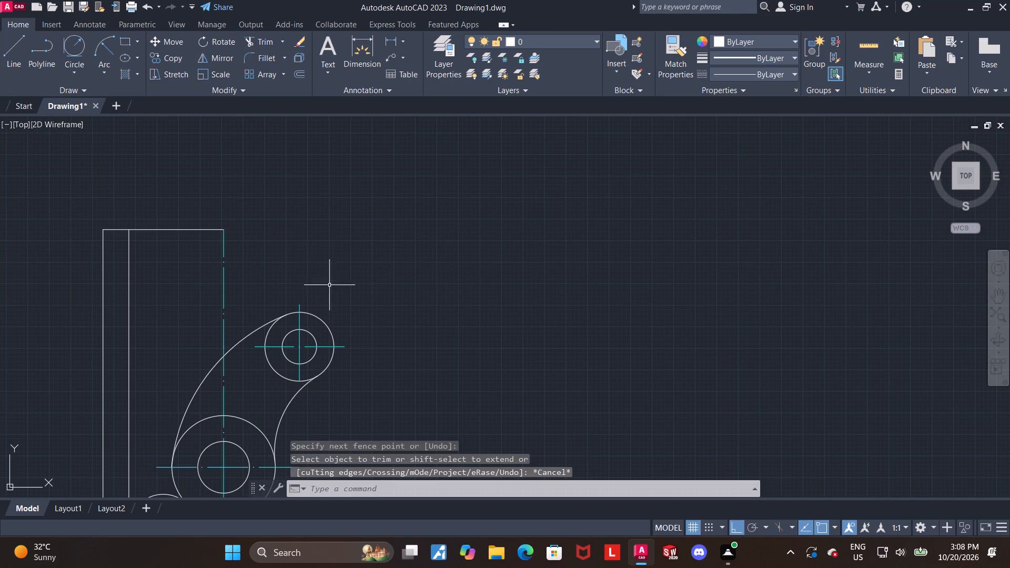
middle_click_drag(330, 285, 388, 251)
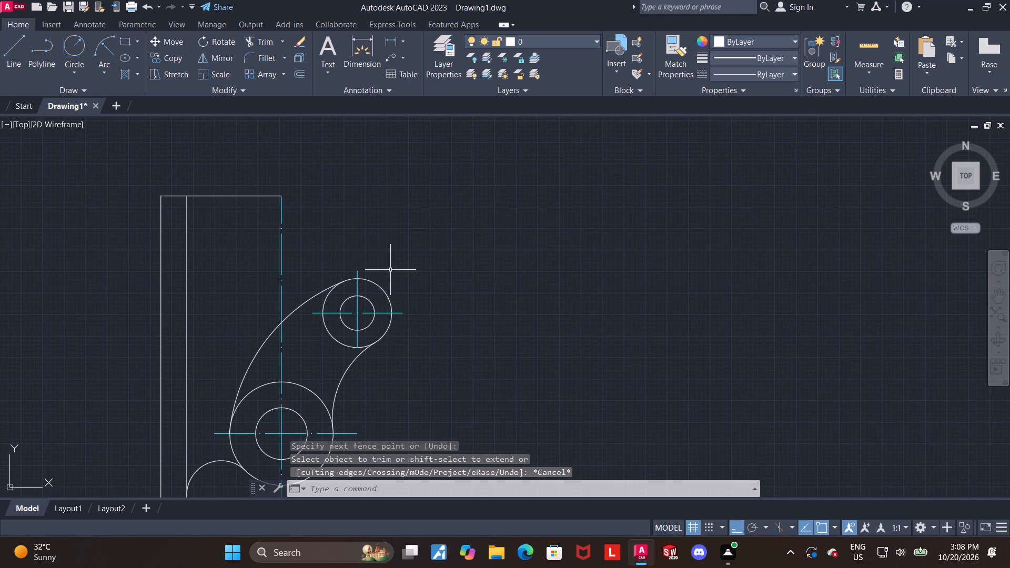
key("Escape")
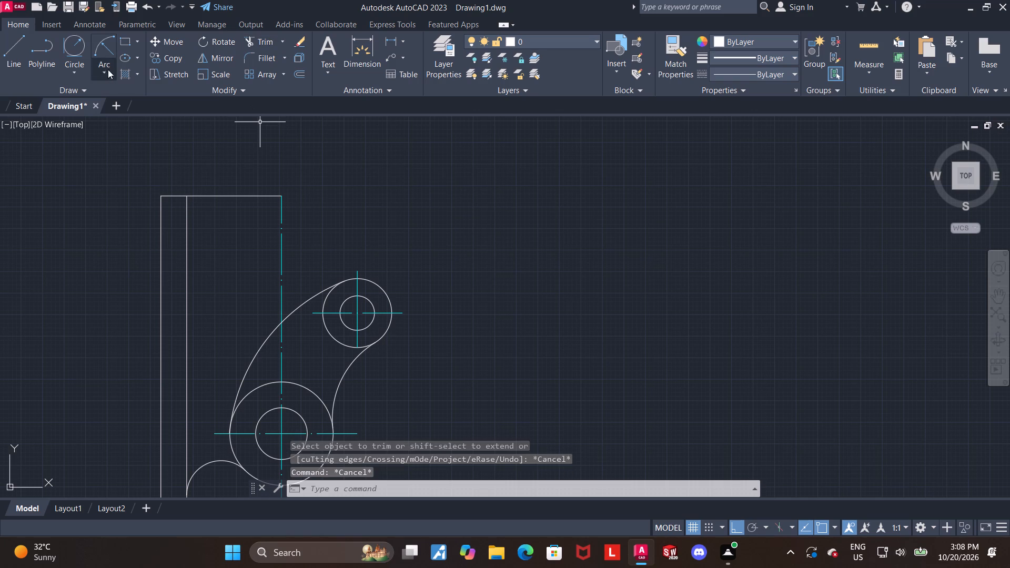
Draw a Tan, Tan, Radius circle of radius 60 tangent to the top edge and the 40-diameter circle's right side.
left_click(73, 42)
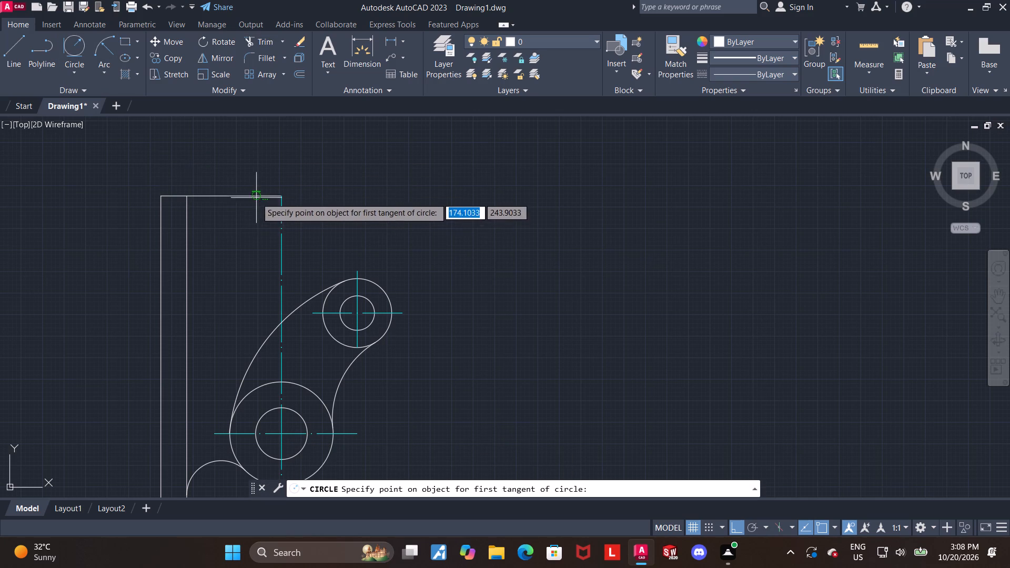
left_click(256, 197)
scroll(397, 313, "up", 2)
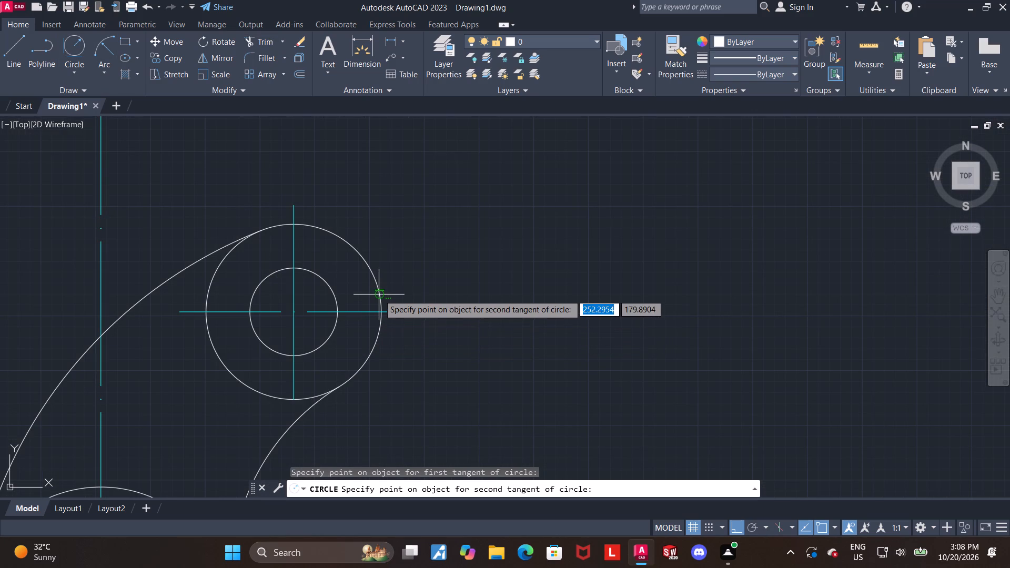
left_click(378, 297)
type("60")
key("Return")
key("Escape")
scroll(500, 313, "down", 2)
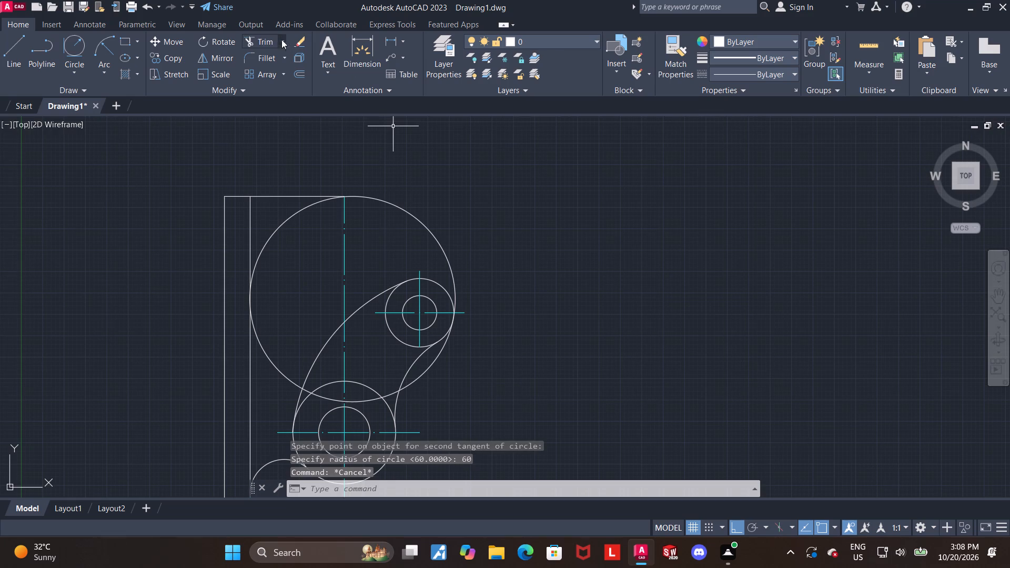
Trim the radius-60 circle to its upper-right arc between the top edge and the 40-diameter circle, and delete the leftover lower-left arc.
left_click(265, 38)
left_click(287, 216)
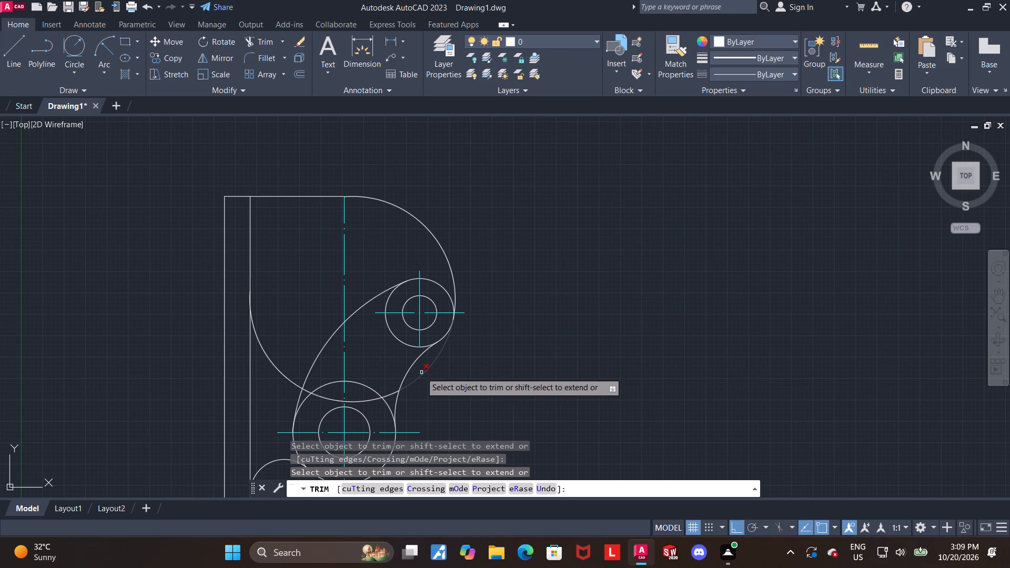
left_click(421, 370)
left_click(424, 375)
key("Escape")
left_click(282, 377)
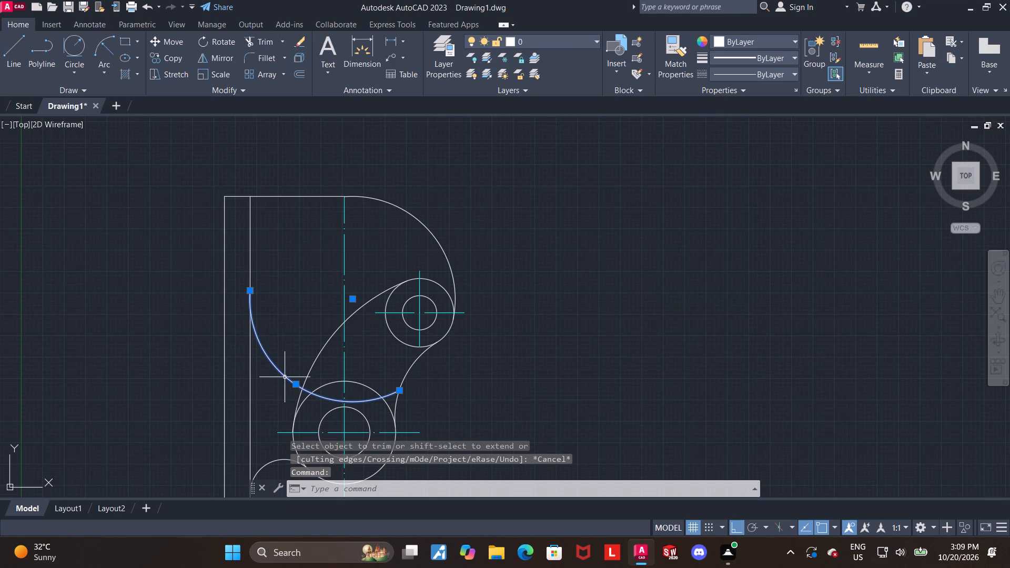
key("Delete")
Draw a horizontal line from the top edge's right end, extending rightward past the radius-60 arc's tangent point.
scroll(357, 179, "up", 3)
scroll(306, 223, "up", 2)
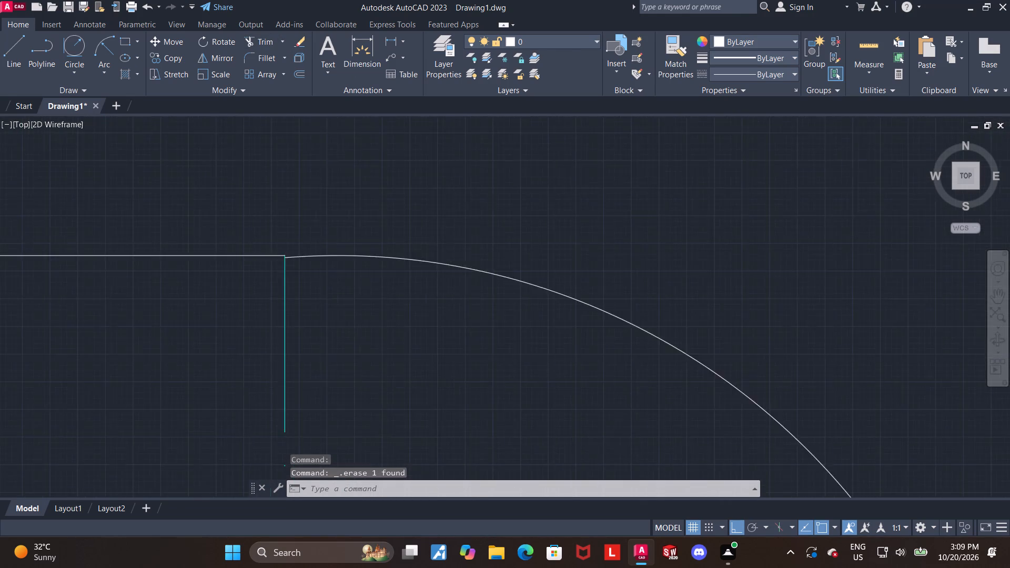
left_click(9, 43)
left_click(267, 273)
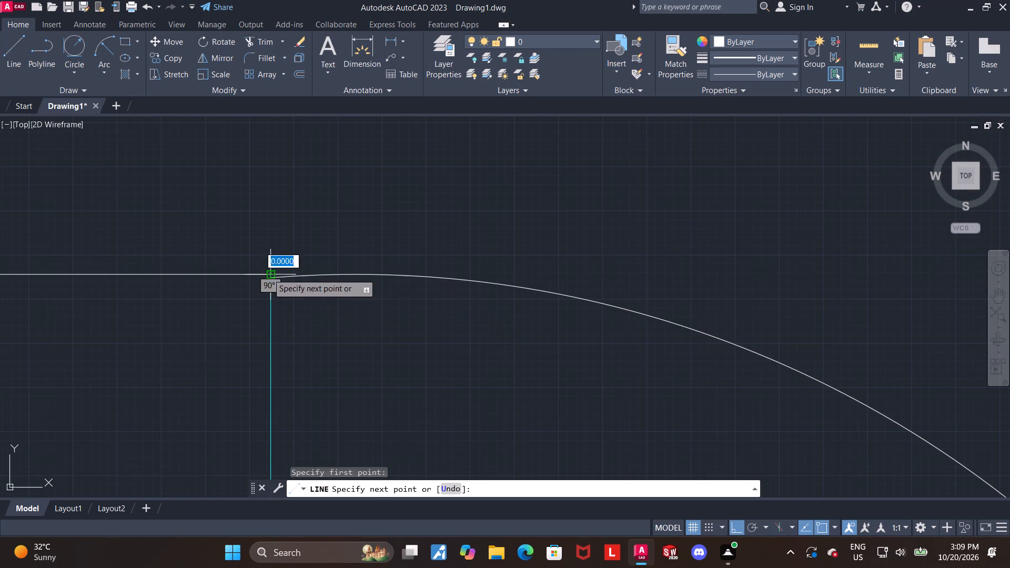
left_click(795, 274)
key("Escape")
key("Escape")
Trim off the arc stub under the extended top edge and the line's overhang beyond the tangent point.
left_click(246, 40)
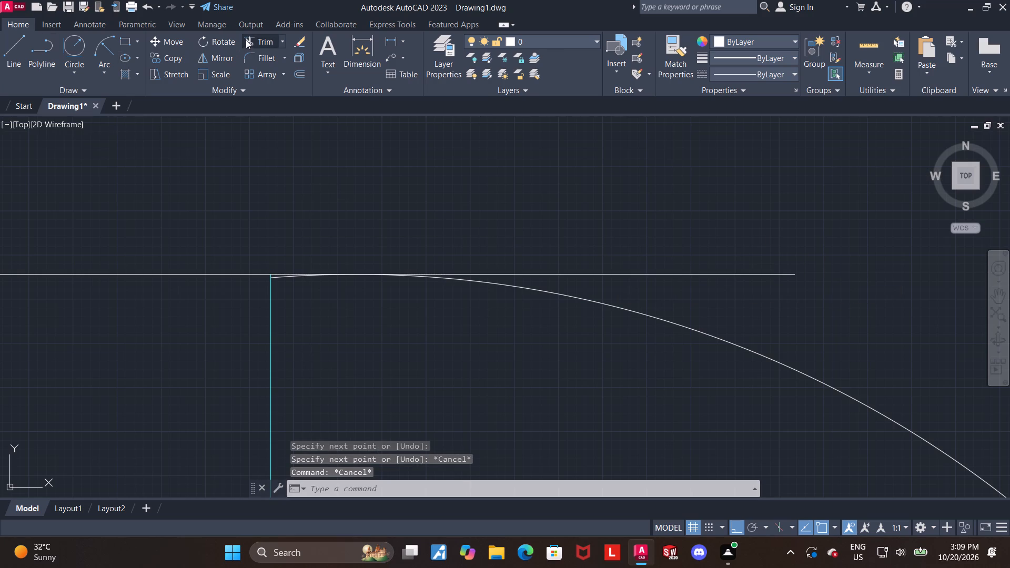
left_click(280, 278)
left_click(520, 274)
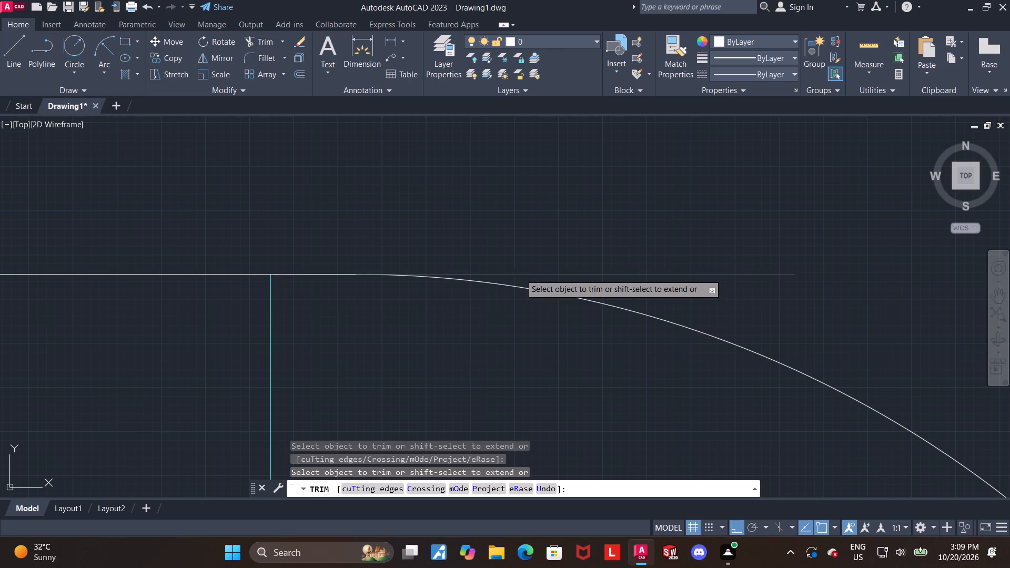
scroll(520, 274, "down", 4)
key("Escape")
Examine the whole profile and its upper portion around the top edge and the radius-60 arc.
middle_click_drag(507, 309, 471, 285)
scroll(428, 271, "down", 1)
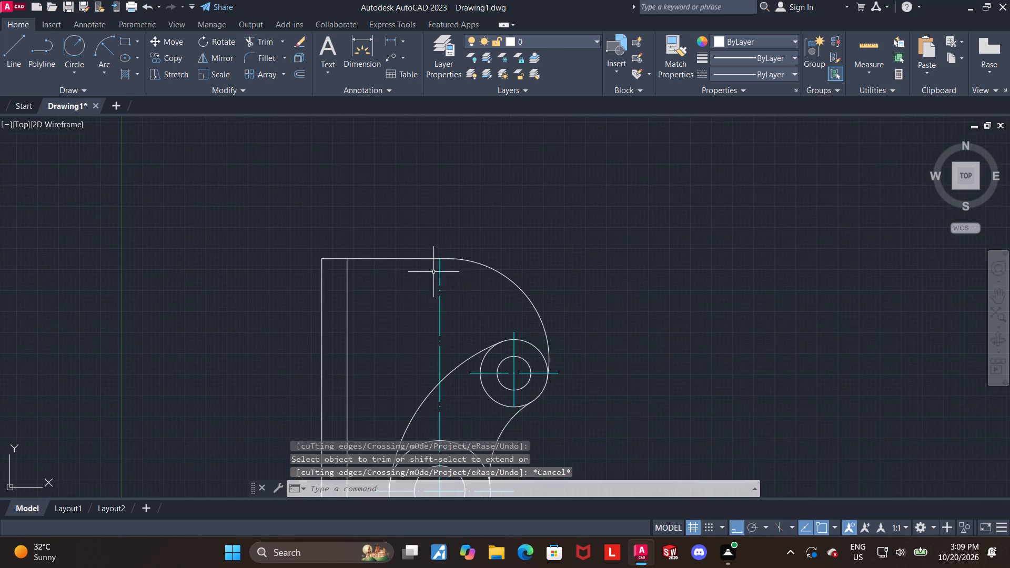
middle_click_drag(681, 335, 664, 273)
scroll(589, 242, "down", 1)
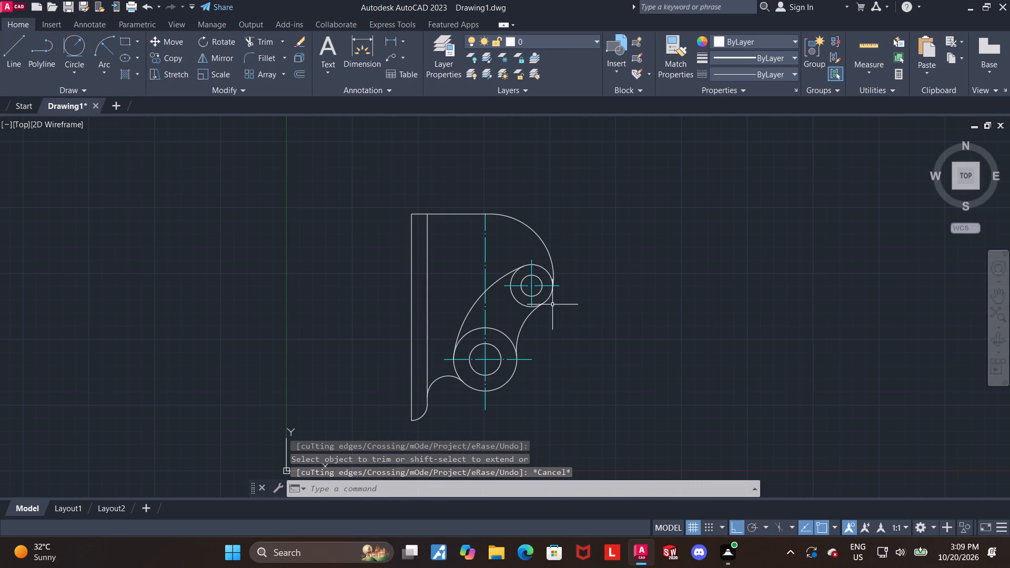
scroll(539, 252, "up", 1)
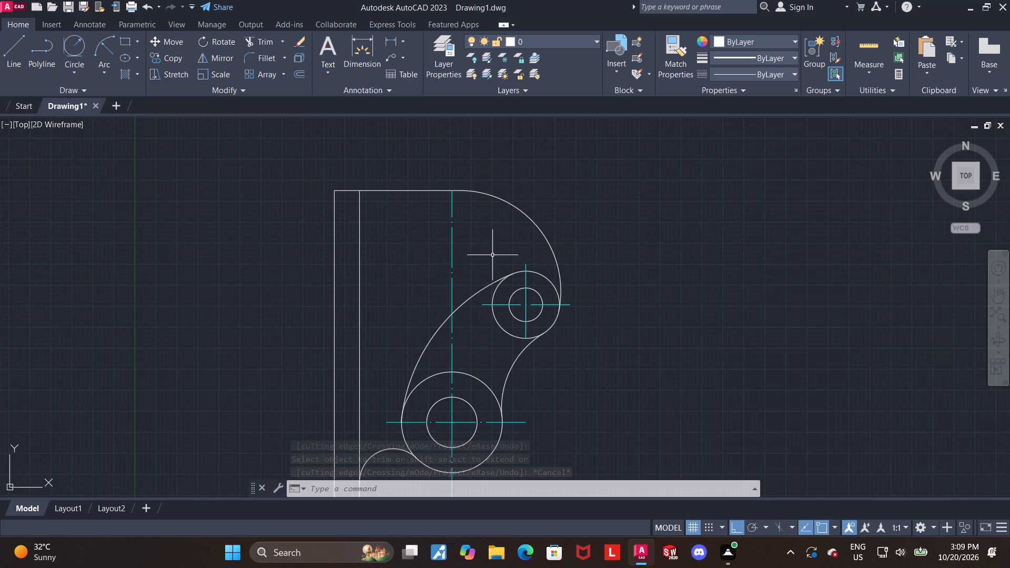
scroll(446, 221, "up", 1)
middle_click_drag(433, 217, 426, 242)
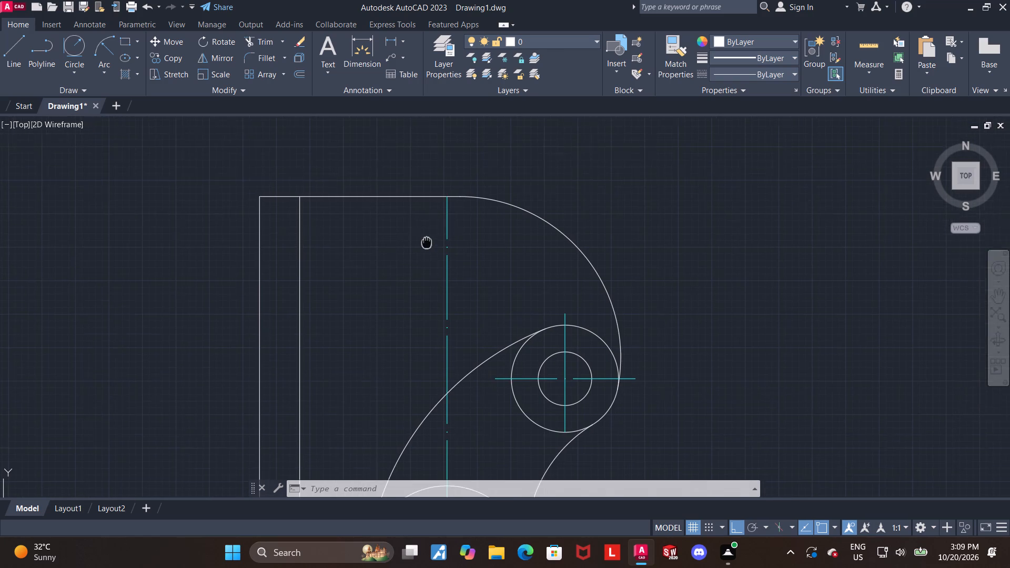
middle_click_drag(426, 242, 419, 248)
key("Escape")
Draw a line 15 down the inner vertical line from the top edge, continuing 55 horizontally right to the vertical centre line.
left_click(14, 48)
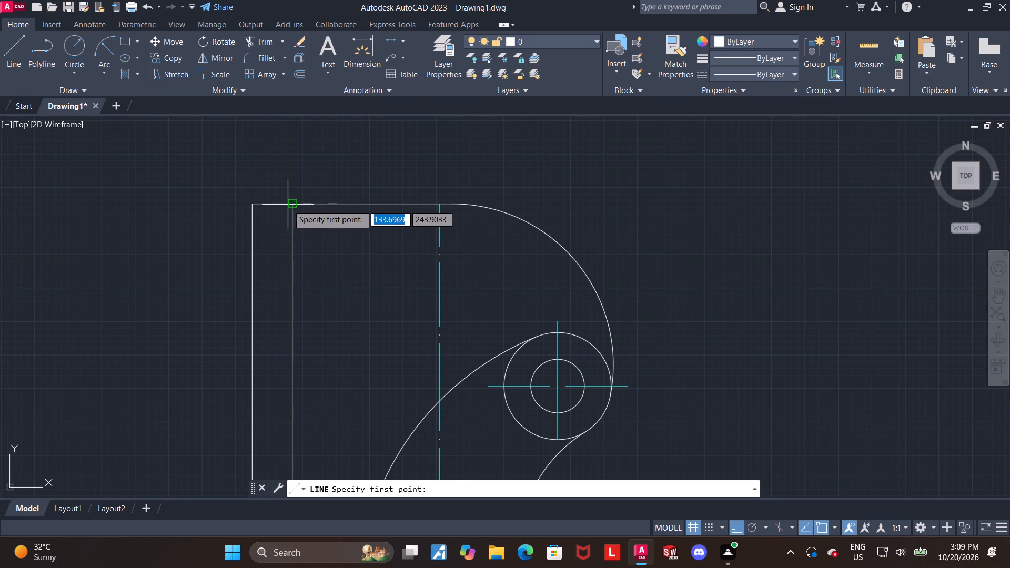
left_click(289, 205)
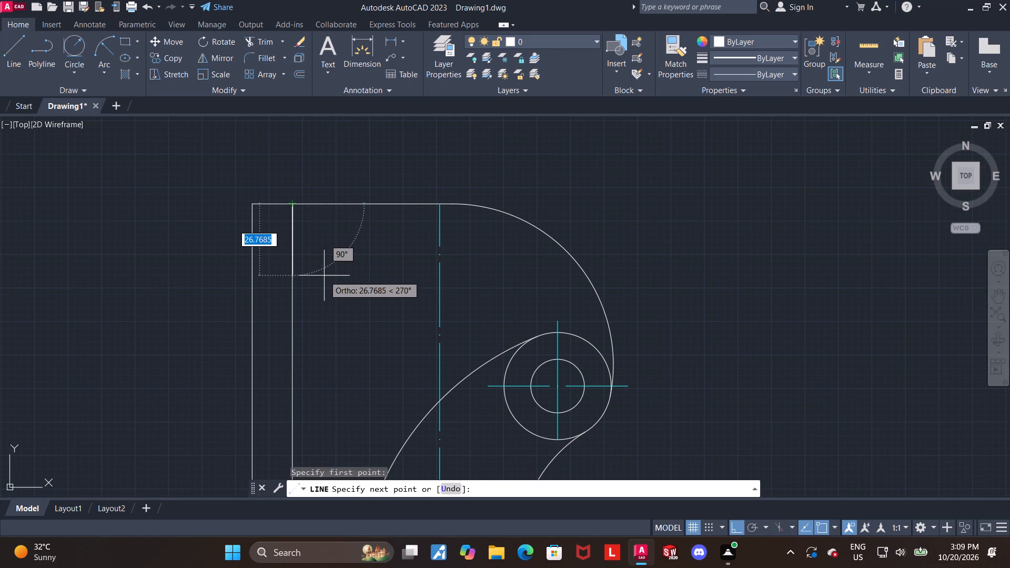
type("15")
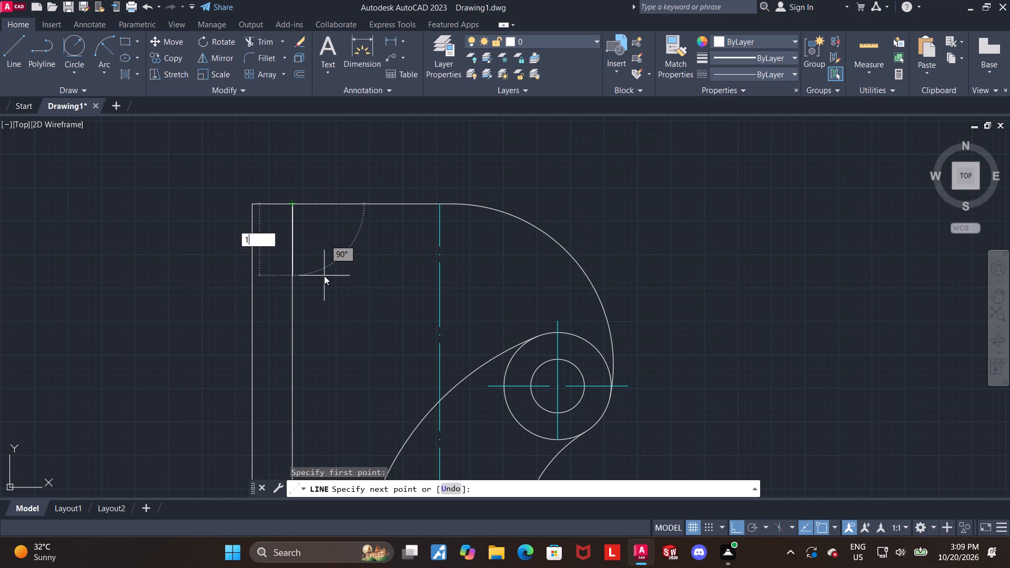
key("Return")
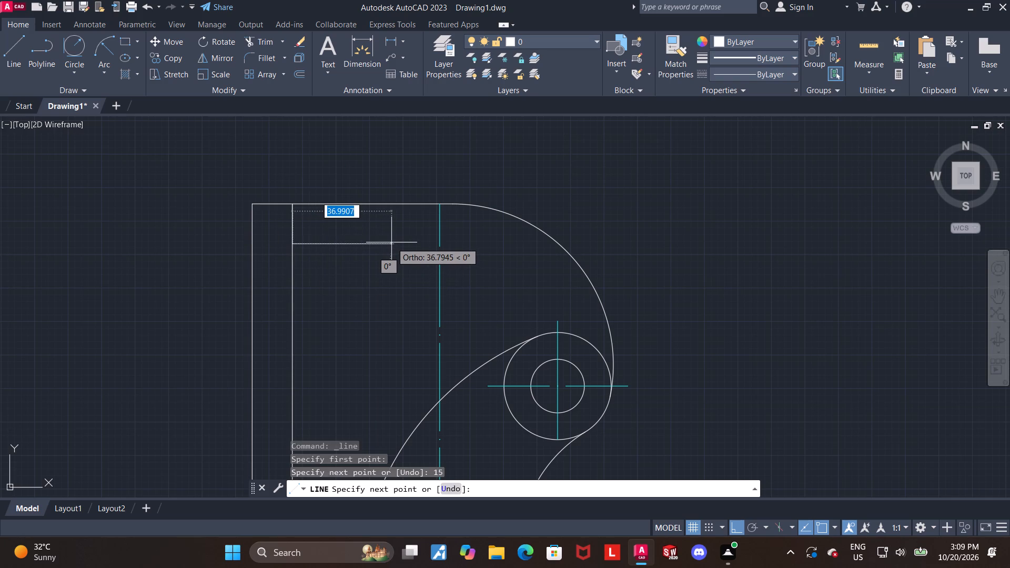
type("55")
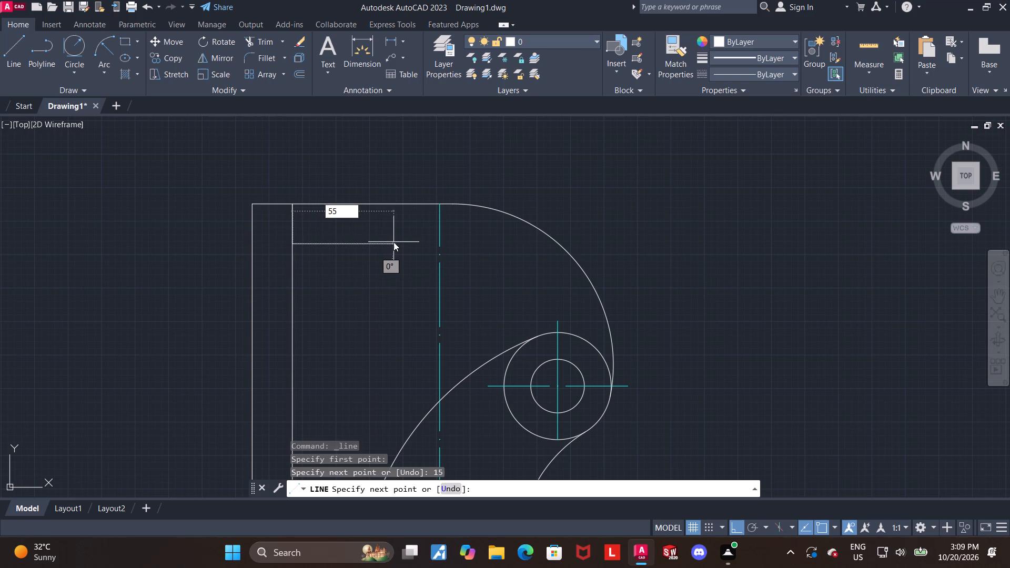
key("Return")
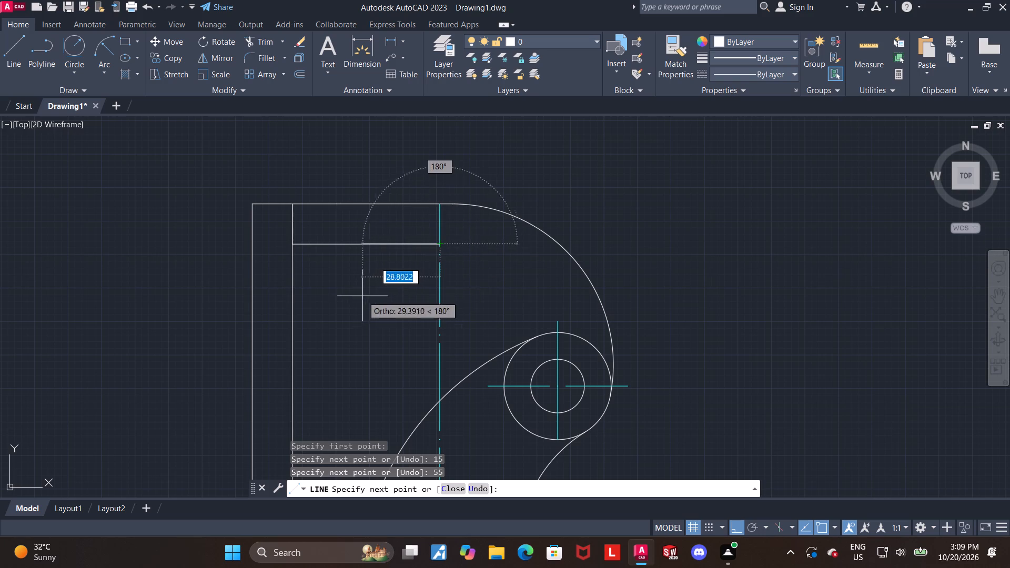
key("Escape")
key("Escape")
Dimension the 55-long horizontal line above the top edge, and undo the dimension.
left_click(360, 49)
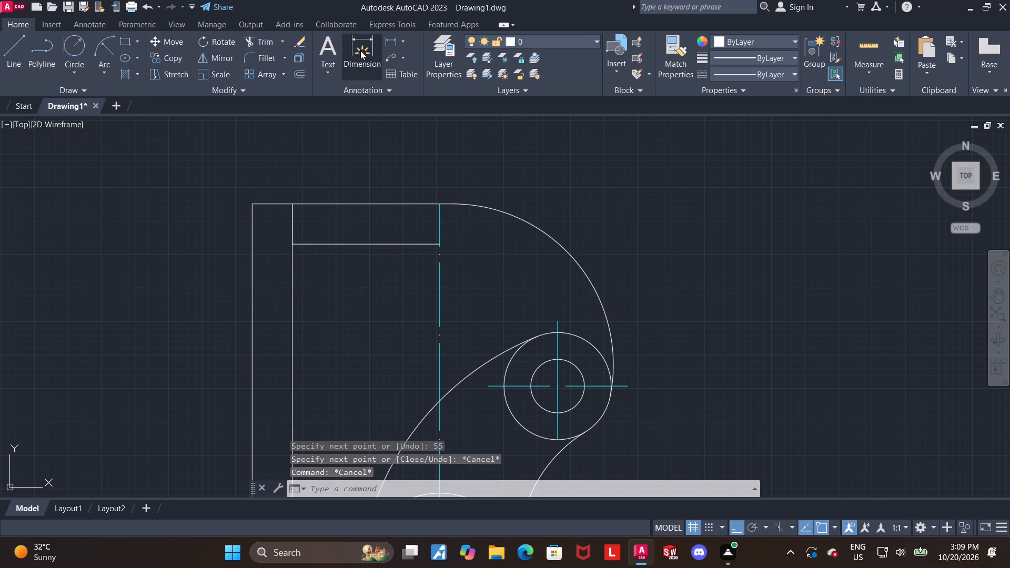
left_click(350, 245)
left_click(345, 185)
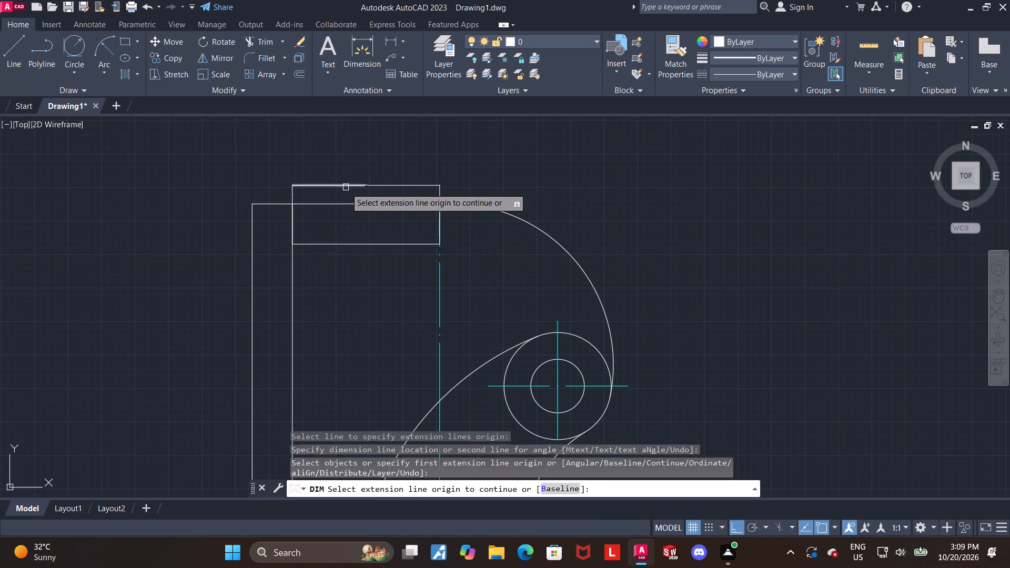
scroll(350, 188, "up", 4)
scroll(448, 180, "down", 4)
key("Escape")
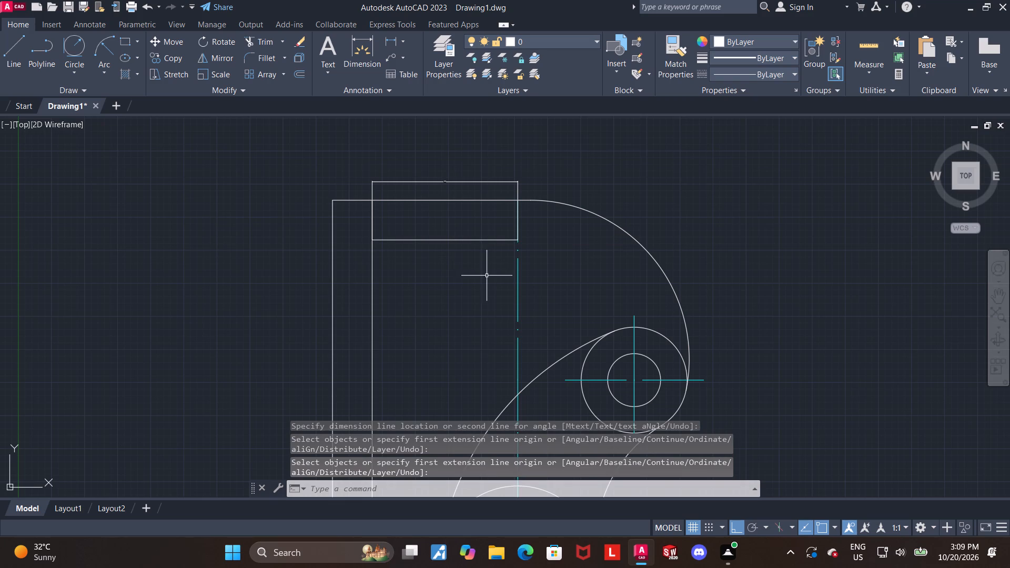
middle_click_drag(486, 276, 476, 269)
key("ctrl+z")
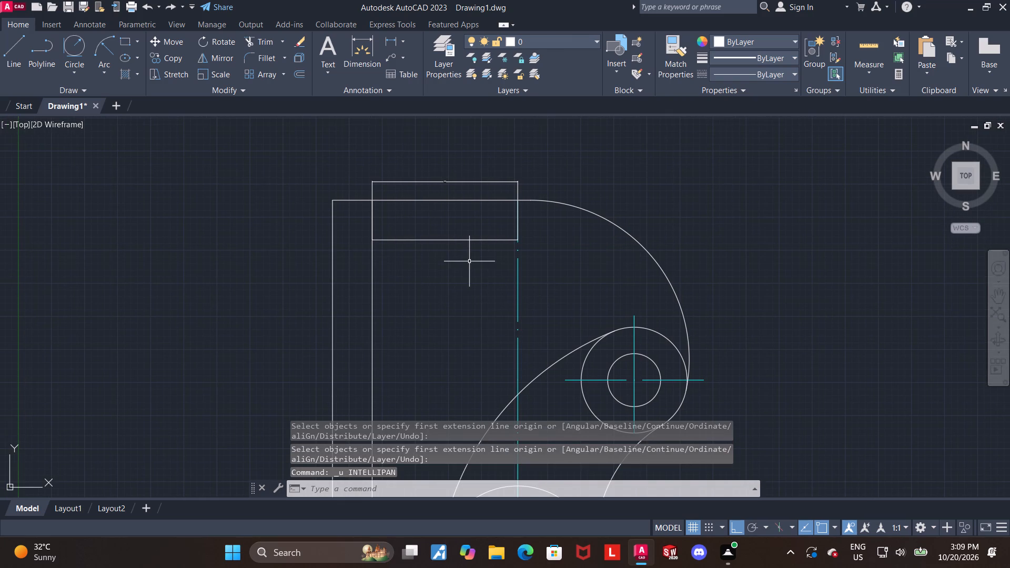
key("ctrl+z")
Turn Ortho mode off and try a line at 120° from the right end of the 55-long horizontal line.
scroll(454, 259, "up", 1)
key("Escape")
left_click(0, 50)
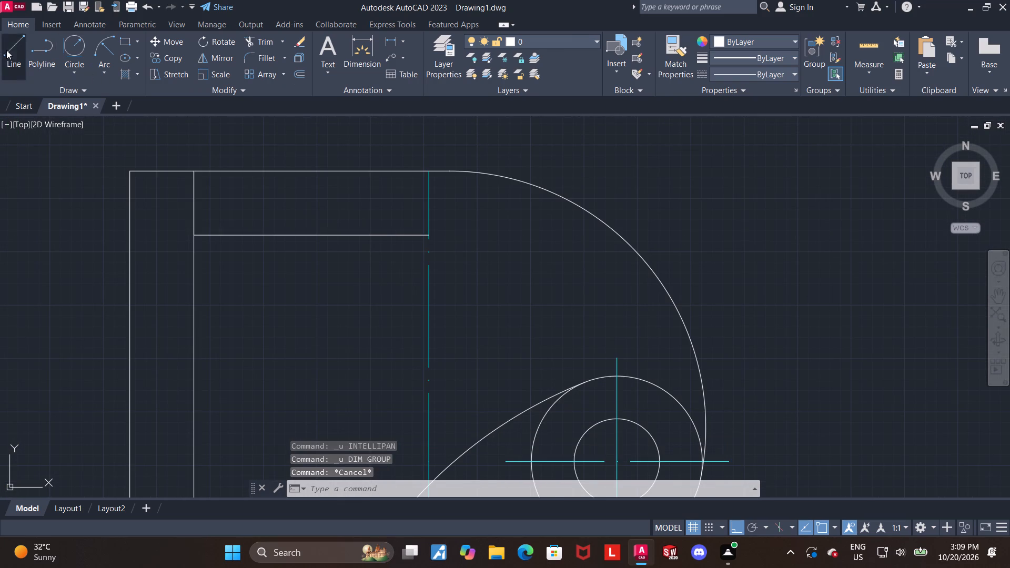
left_click(6, 50)
left_click(427, 237)
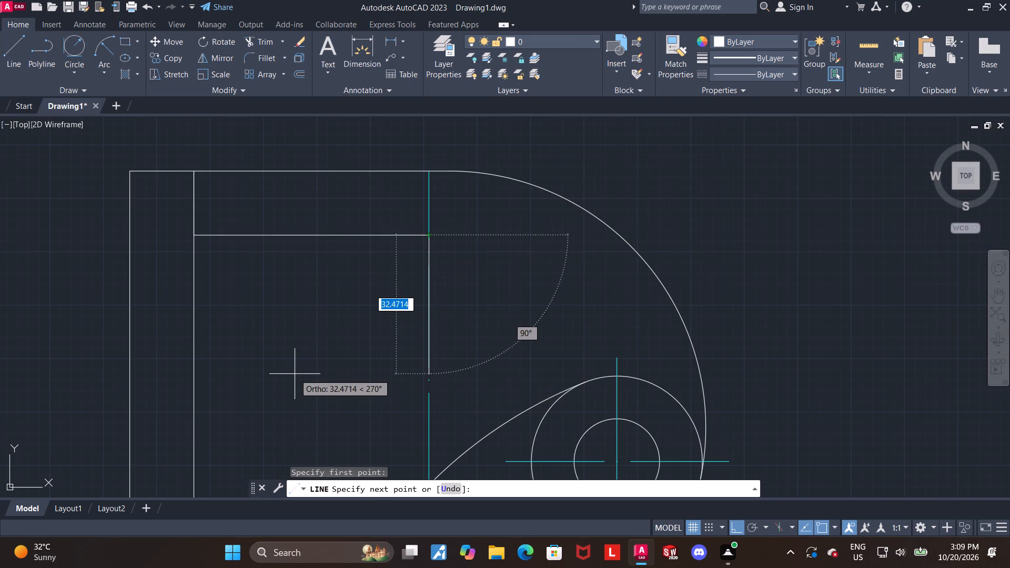
key("F8")
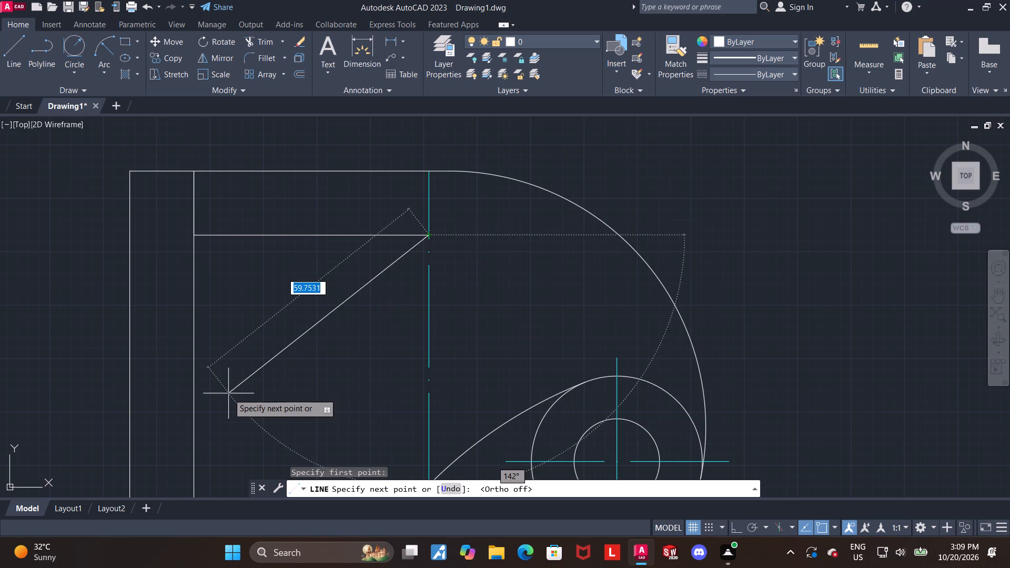
key("Tab")
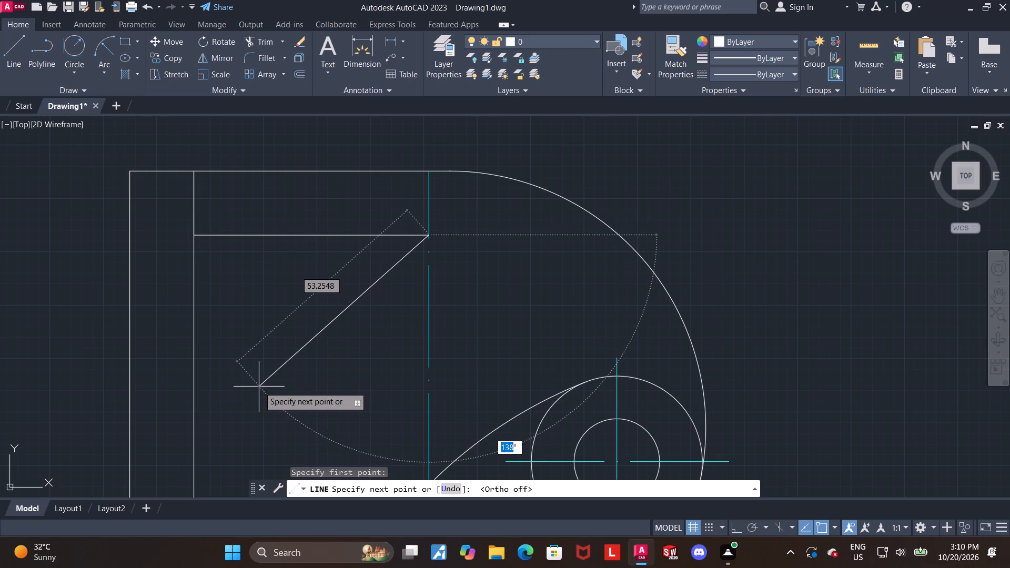
type("120")
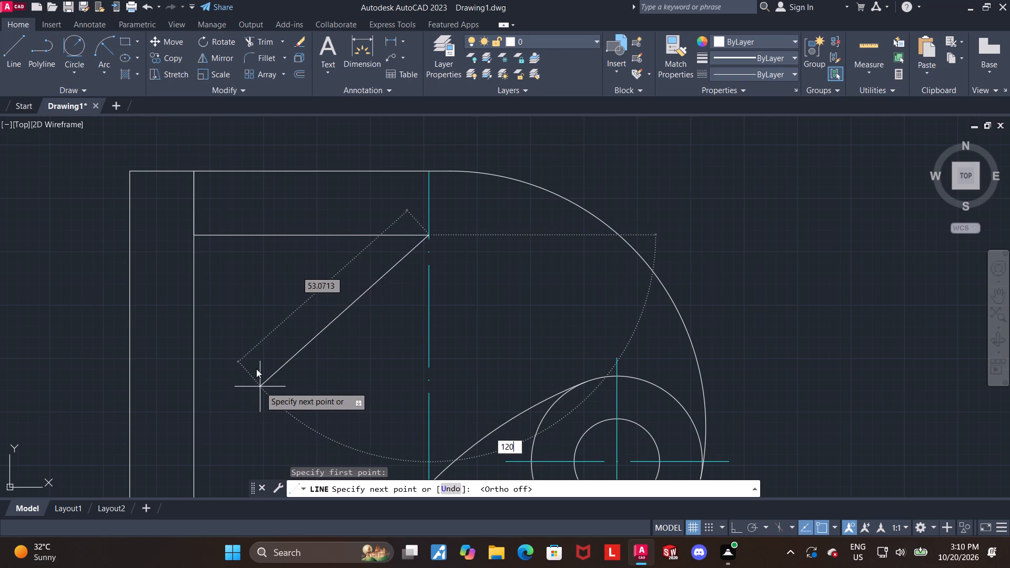
key("Escape")
key("Escape")
Draw a line about 90 long, at 120°, sloping down-left from the right end of the 55-long horizontal line.
left_click(2, 60)
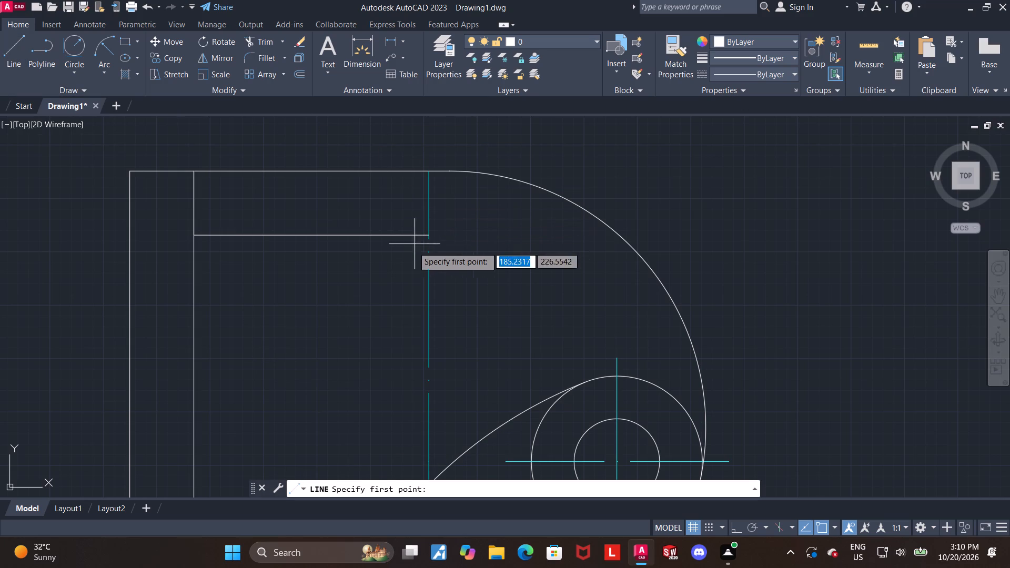
left_click(427, 234)
scroll(422, 245, "down", 2)
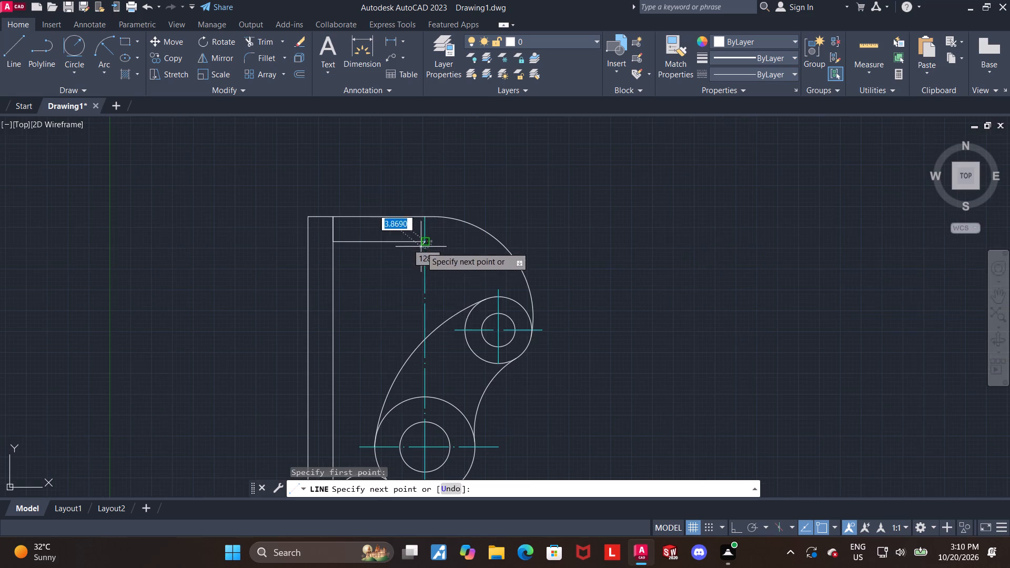
key("Tab")
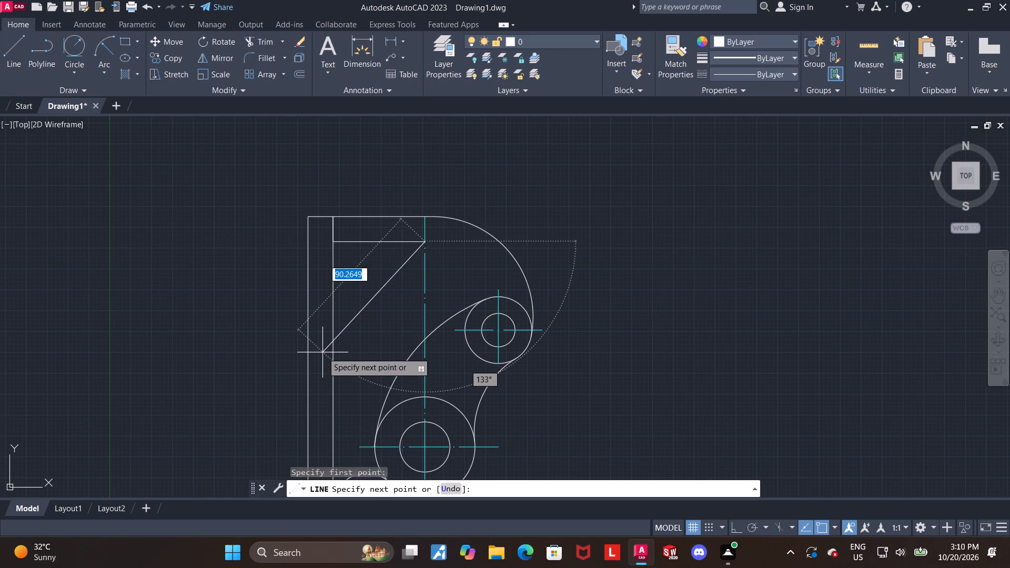
type("120")
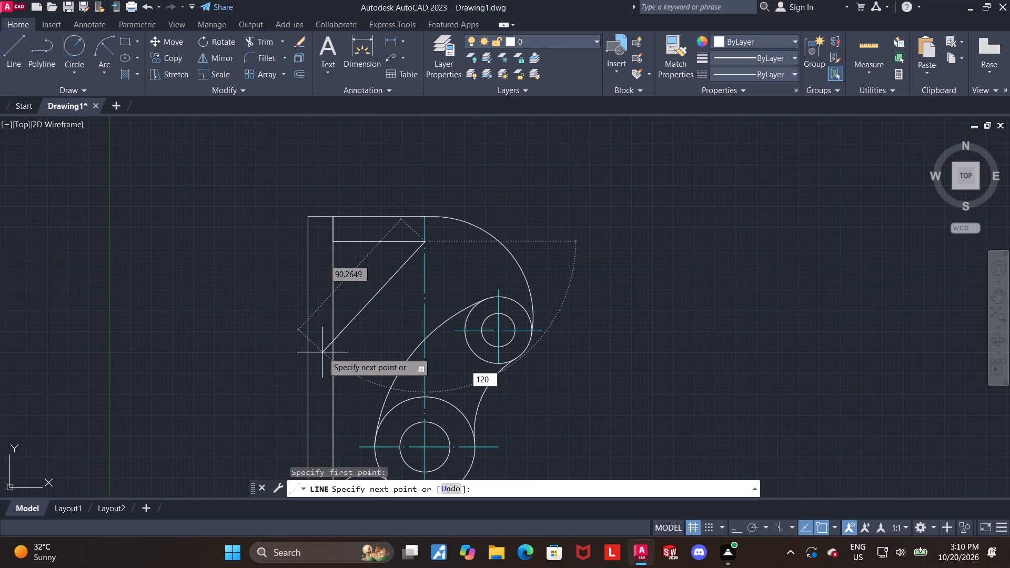
key("Return")
key("Escape")
Extend the sloping edge with a line about 28 long at 120° from its lower end, crossing the inner vertical line.
scroll(380, 388, "down", 2)
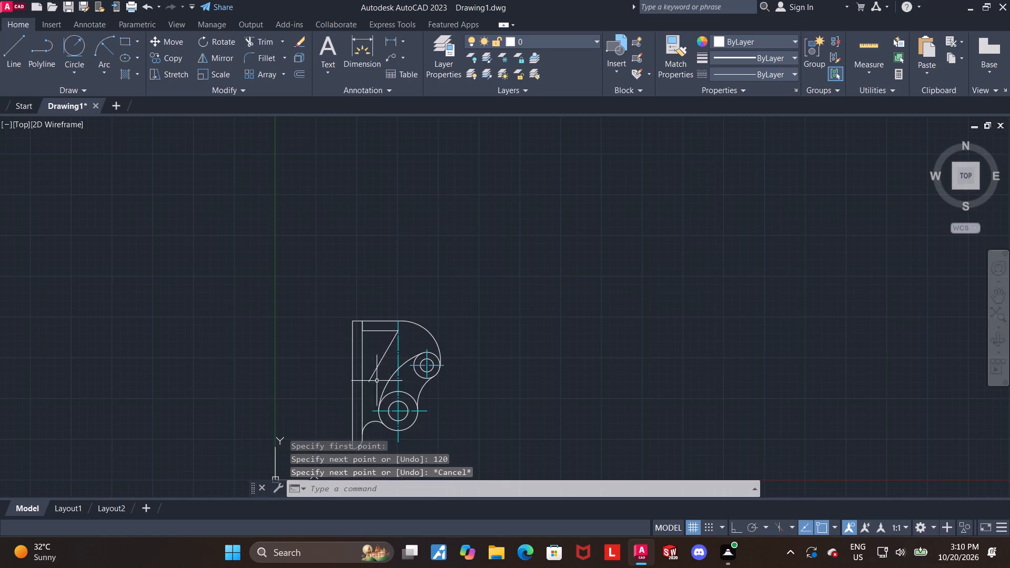
scroll(381, 384, "up", 4)
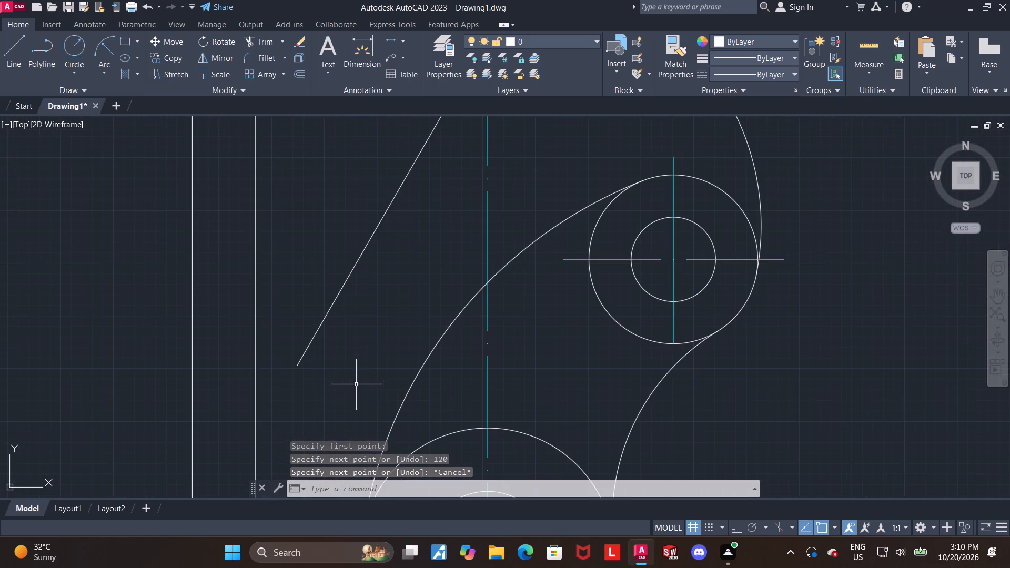
left_click(6, 53)
scroll(348, 337, "down", 1)
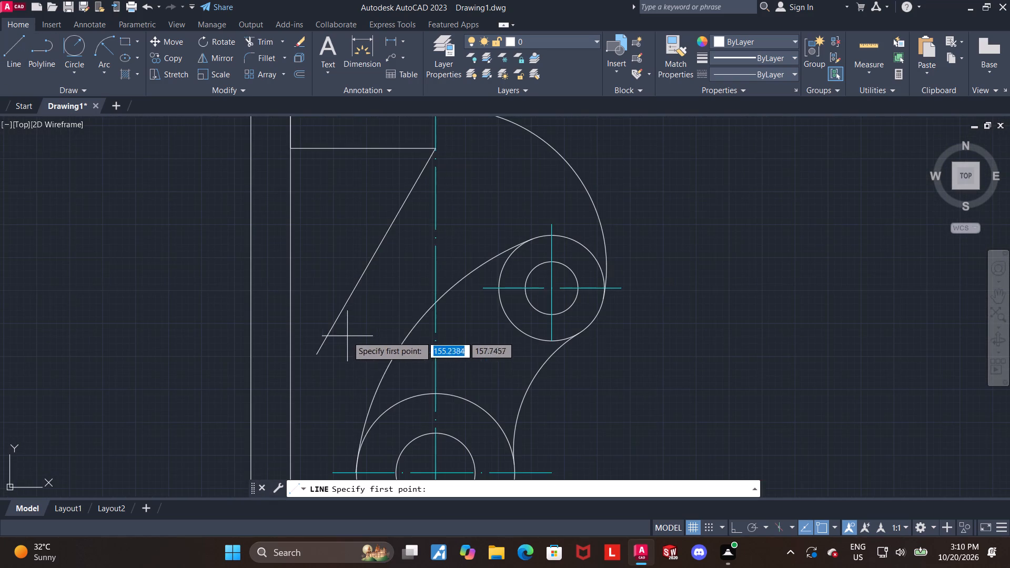
scroll(355, 360, "up", 1)
left_click(291, 353)
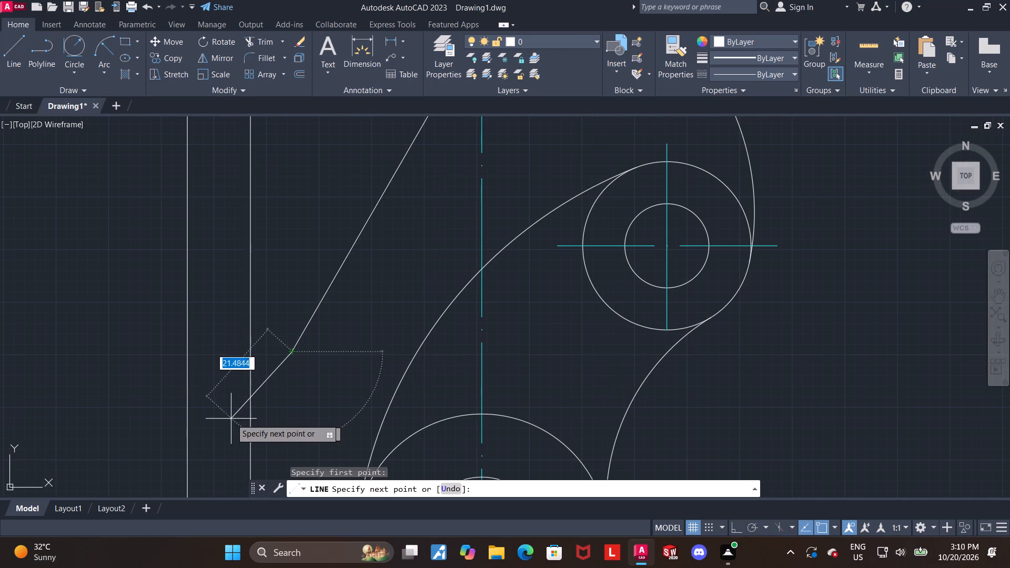
key("Tab")
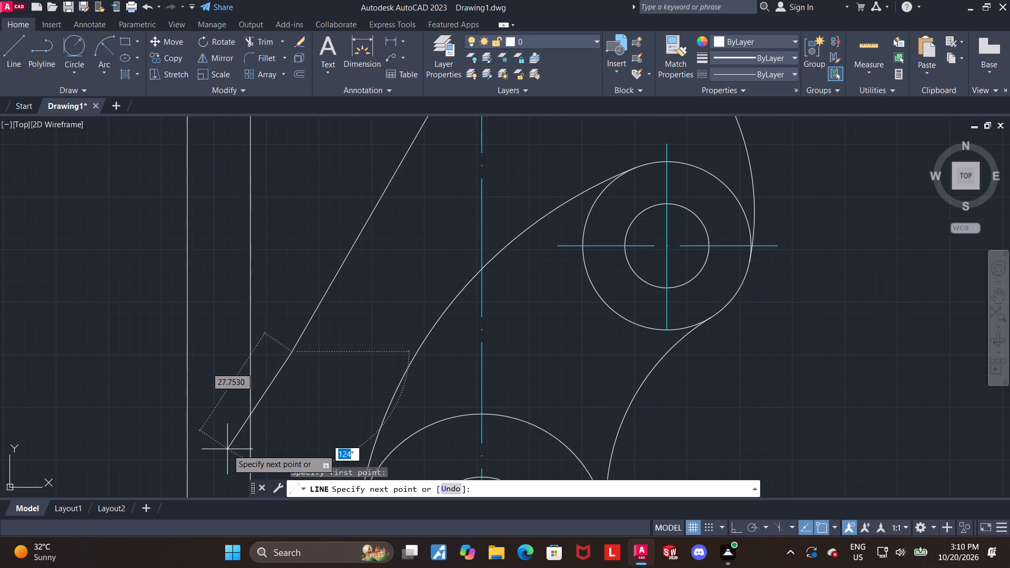
type("120")
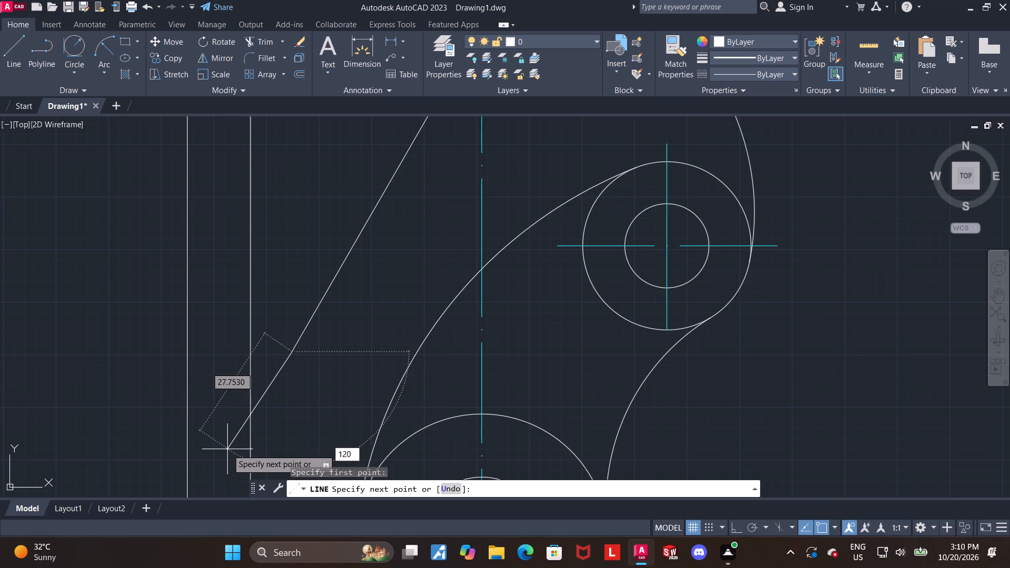
key("Return")
key("Escape")
key("Escape")
Trim the end of the sloping line that overhangs past the inner vertical line.
scroll(284, 376, "down", 1)
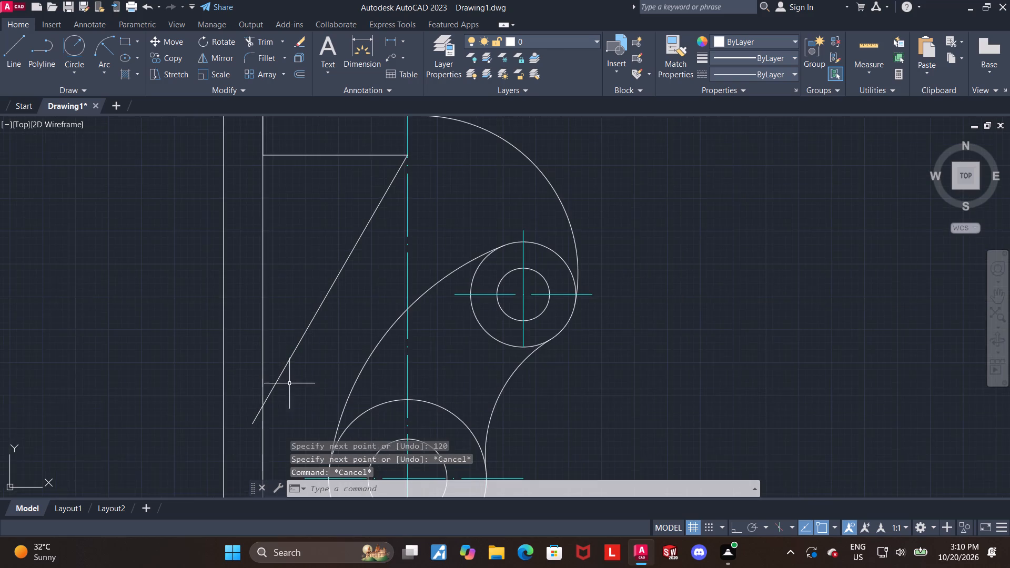
middle_click_drag(298, 402, 276, 316)
left_click(268, 36)
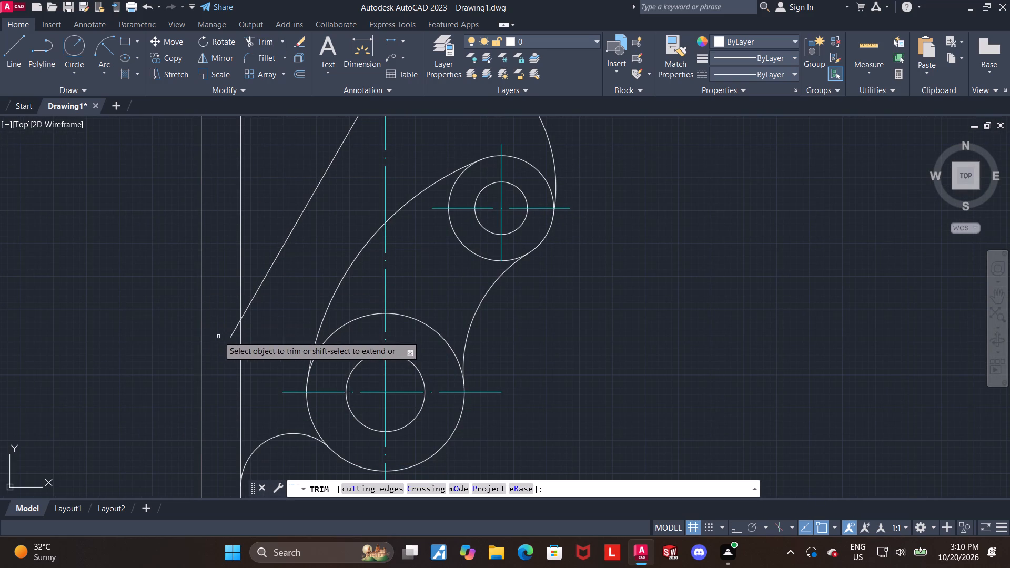
left_click(230, 333)
key("Escape")
Join the two collinear sloping segments into a single line.
left_click(332, 218)
left_click(257, 288)
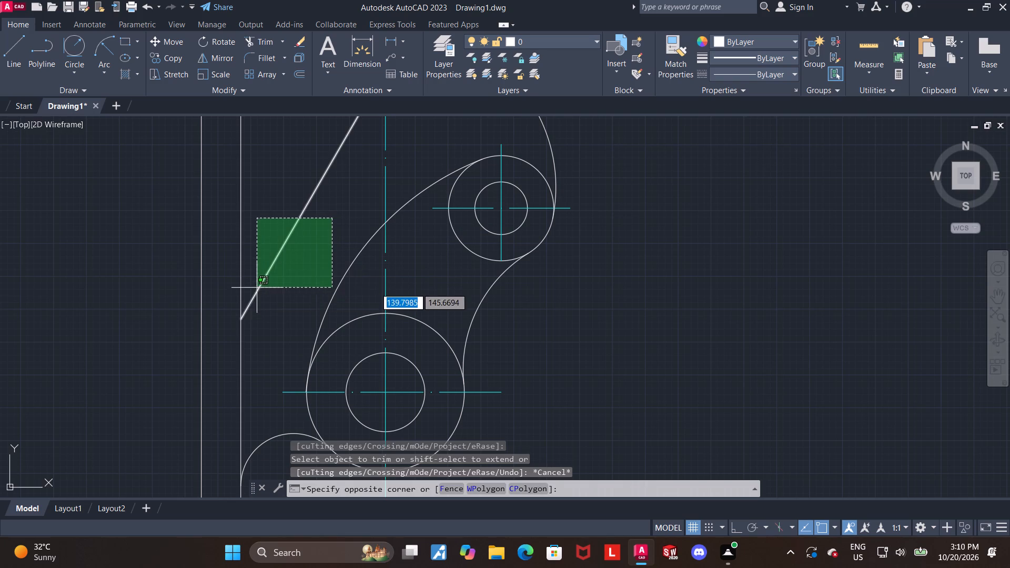
key("j")
key("Return")
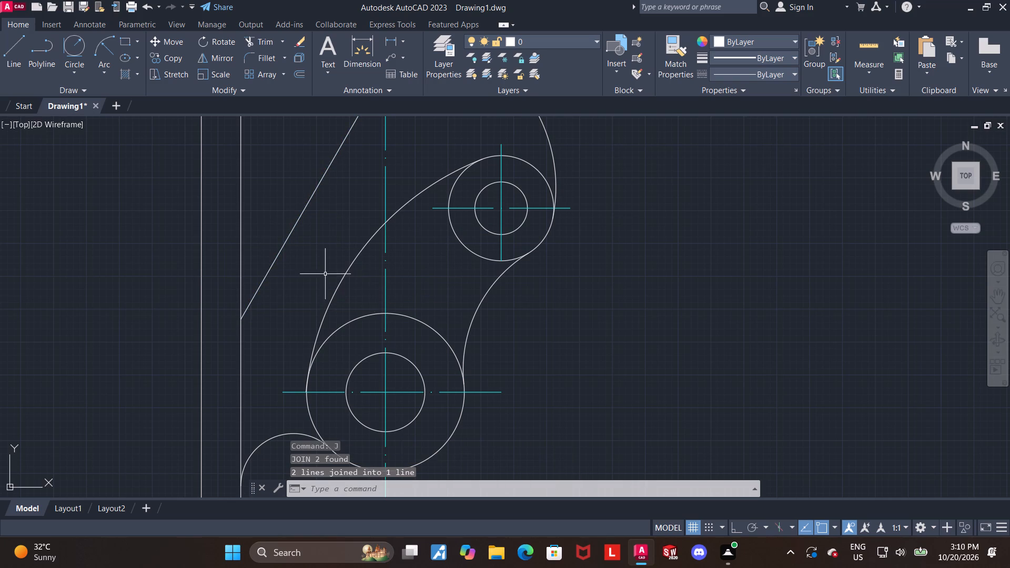
Draw a vertical line from the left end of the 55-long horizontal line down to the lower end of the sloping line.
scroll(292, 237, "down", 1)
middle_click_drag(294, 232, 257, 312)
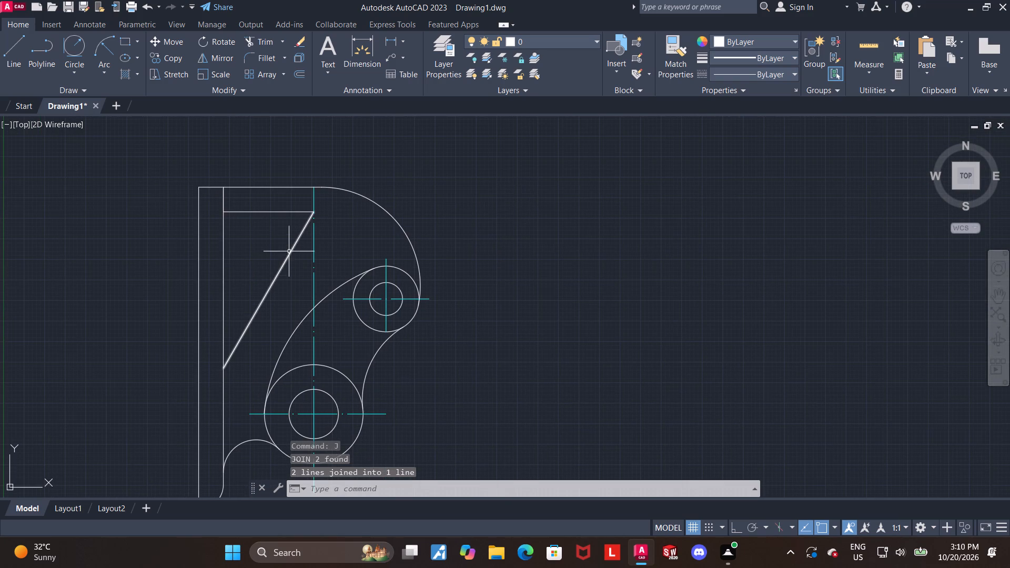
scroll(254, 207, "up", 1)
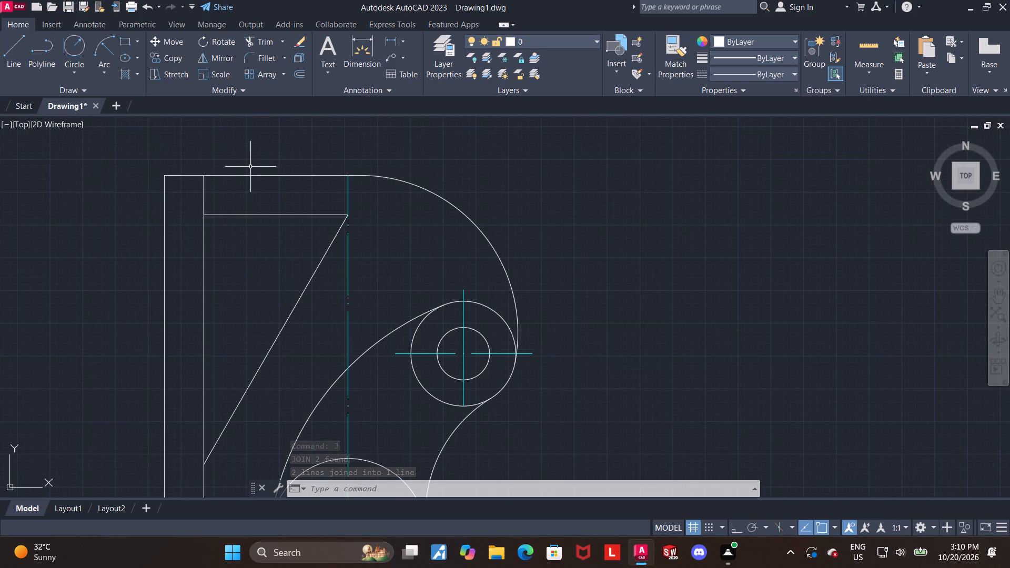
scroll(322, 221, "down", 1)
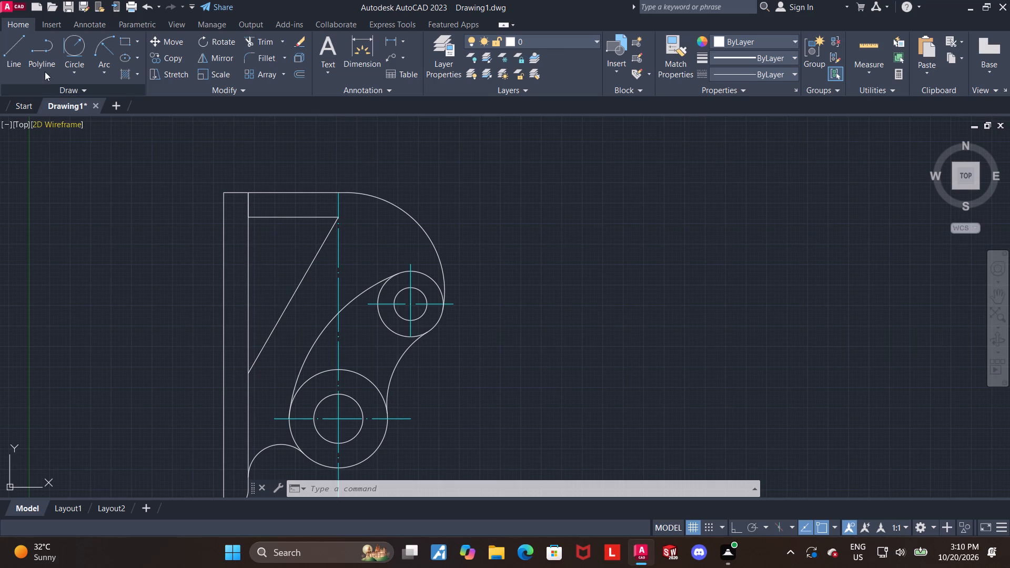
left_click(18, 54)
left_click(248, 216)
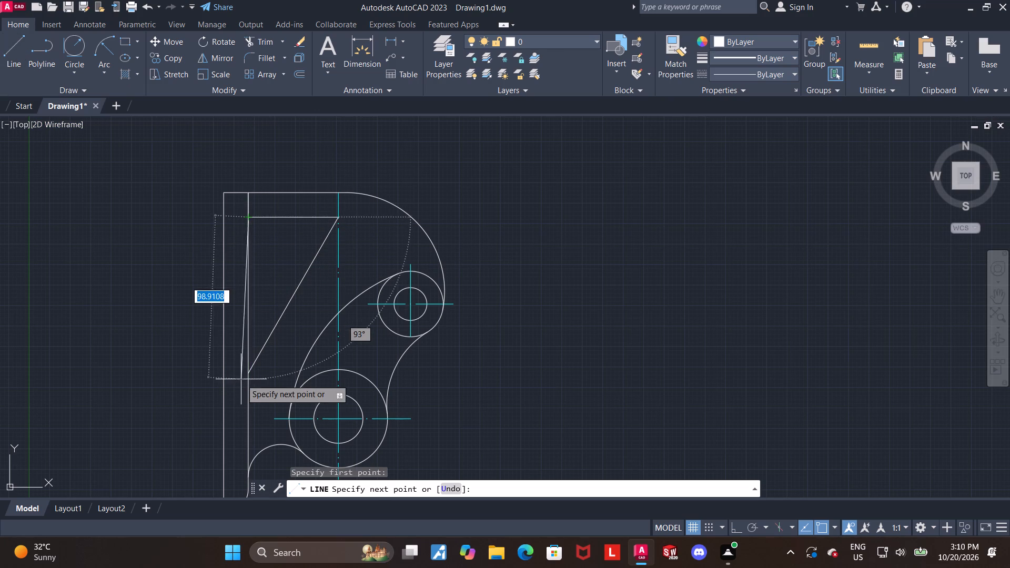
left_click(247, 372)
key("Escape")
key("Escape")
key("Escape")
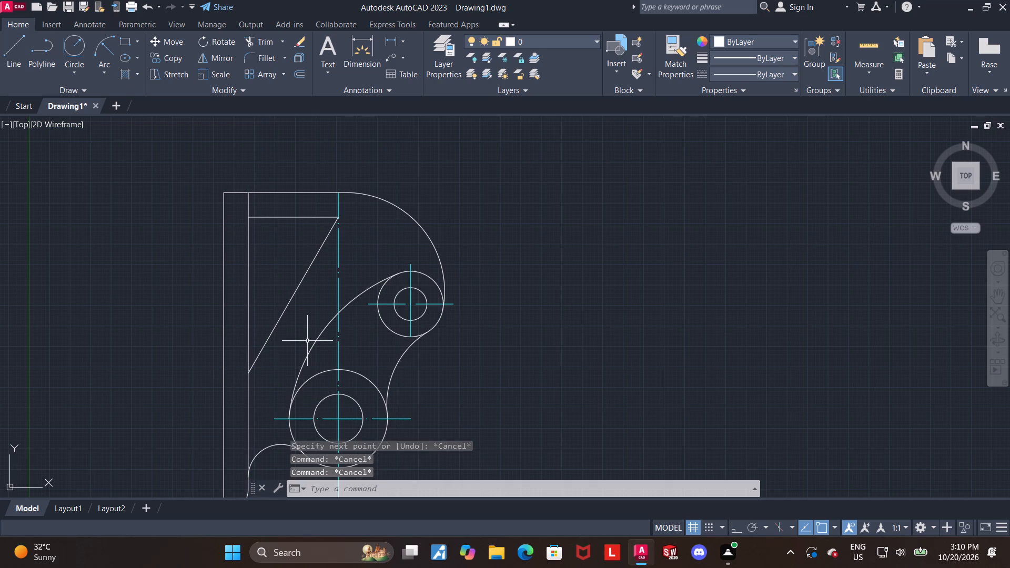
Fillet the upper-left corner between the new vertical line and the 55-long horizontal line with radius 15.
key("f")
key("Return")
key("r")
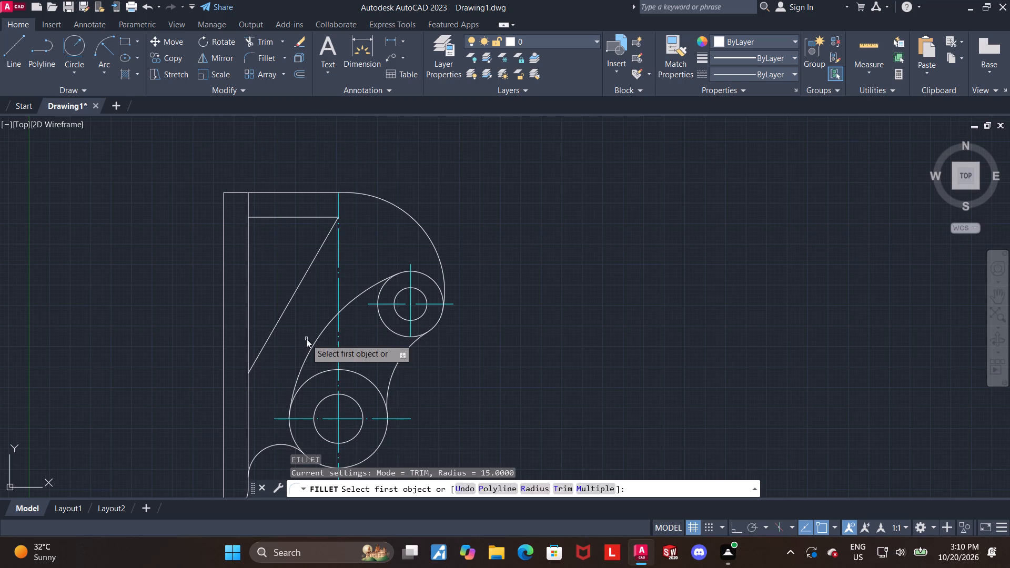
key("Return")
type("15")
key("Return")
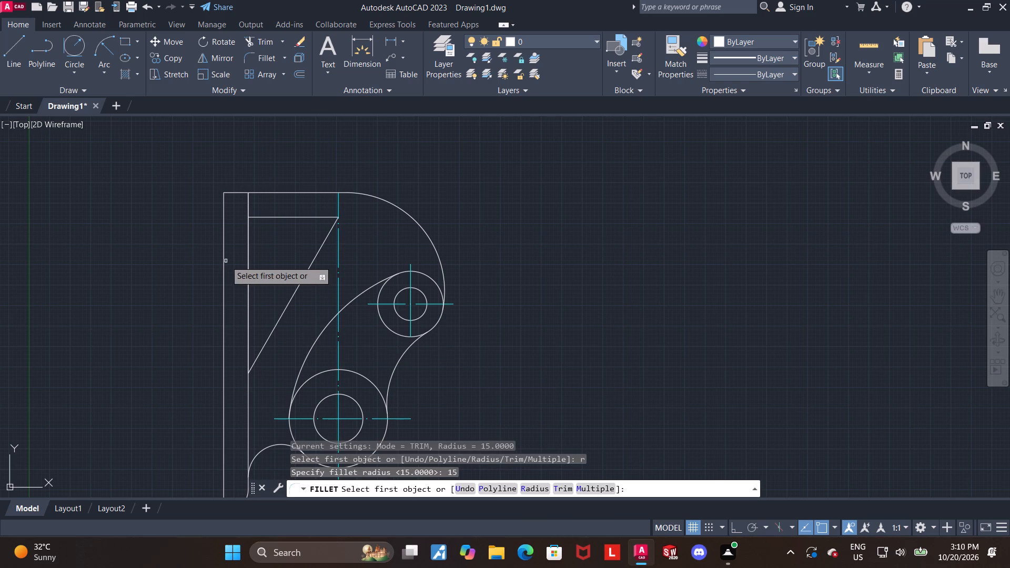
left_click(249, 234)
left_click(267, 217)
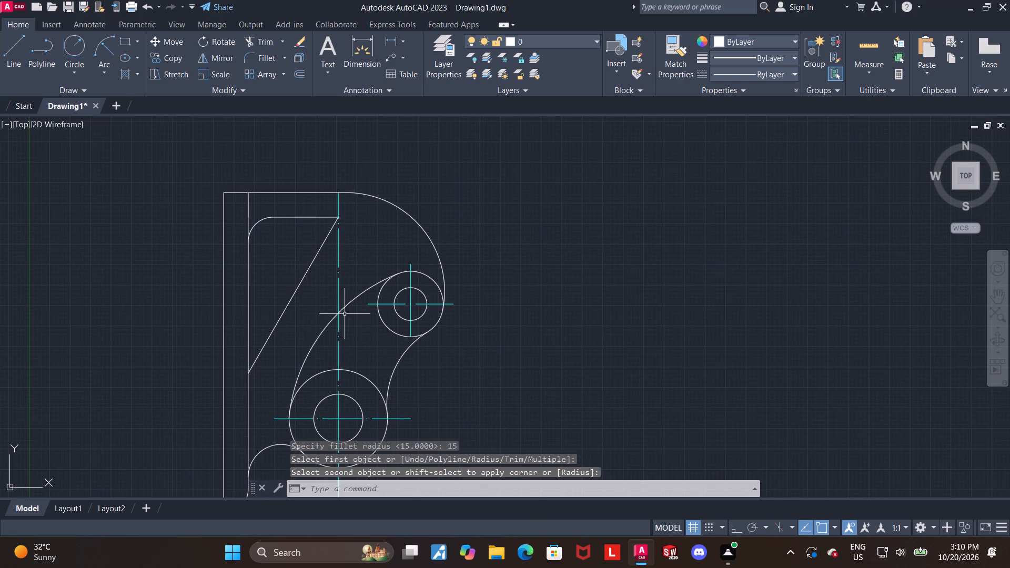
key("Escape")
Fillet the lower corner between the inner triangle's vertical edge and the sloping line with radius 10.
key("f")
key("Return")
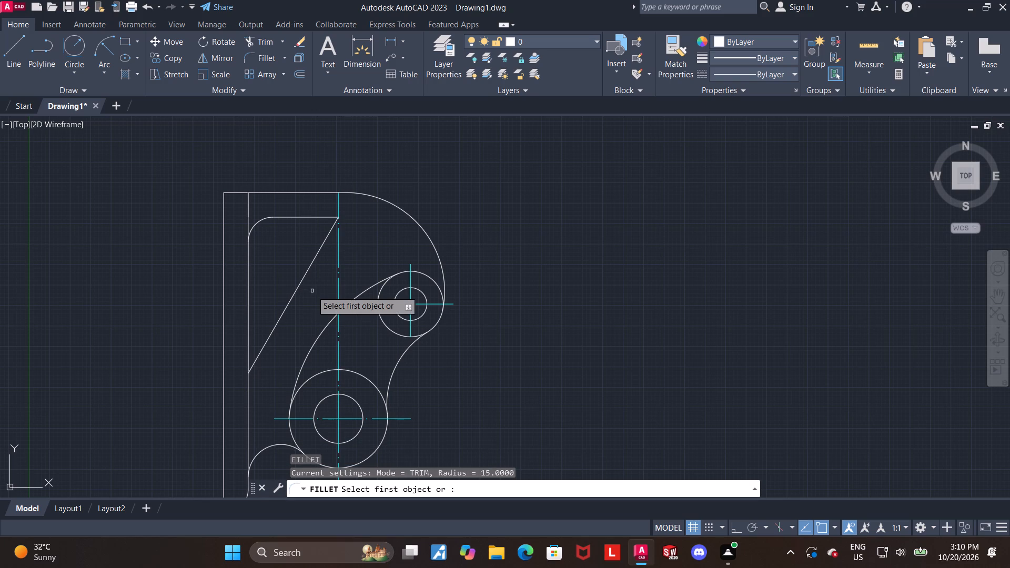
key("r")
key("Return")
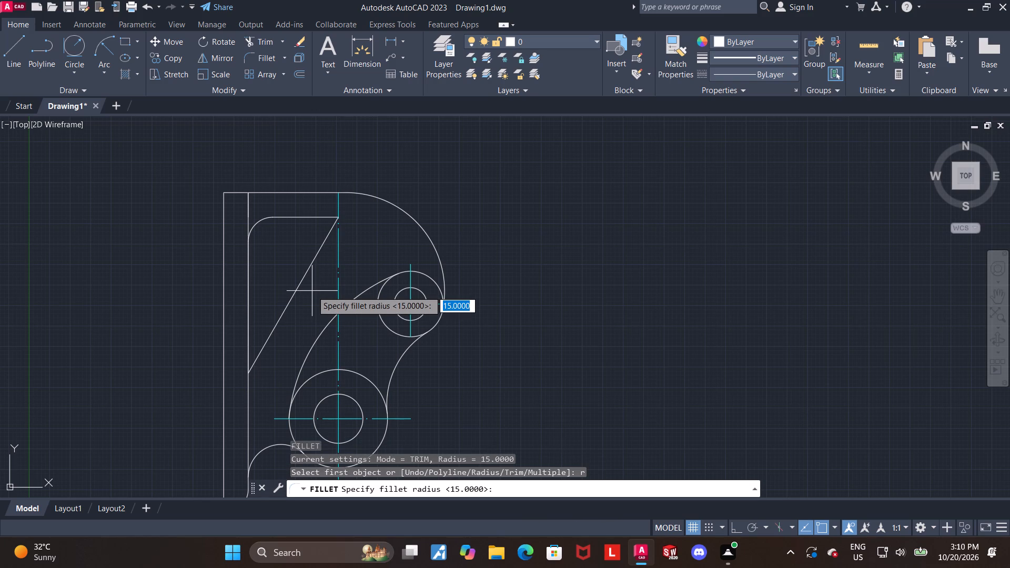
type("10")
key("Return")
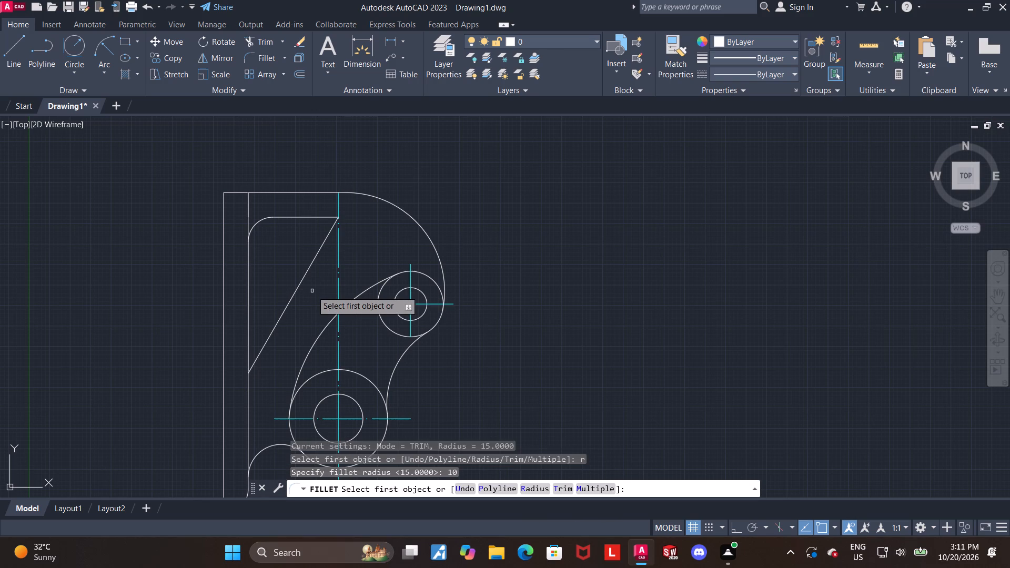
left_click(248, 333)
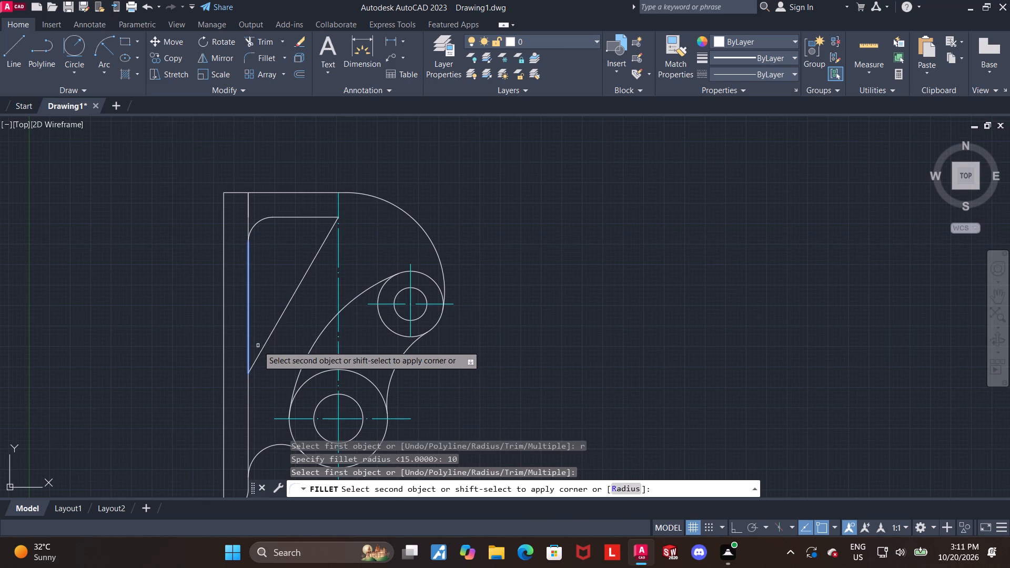
left_click(263, 347)
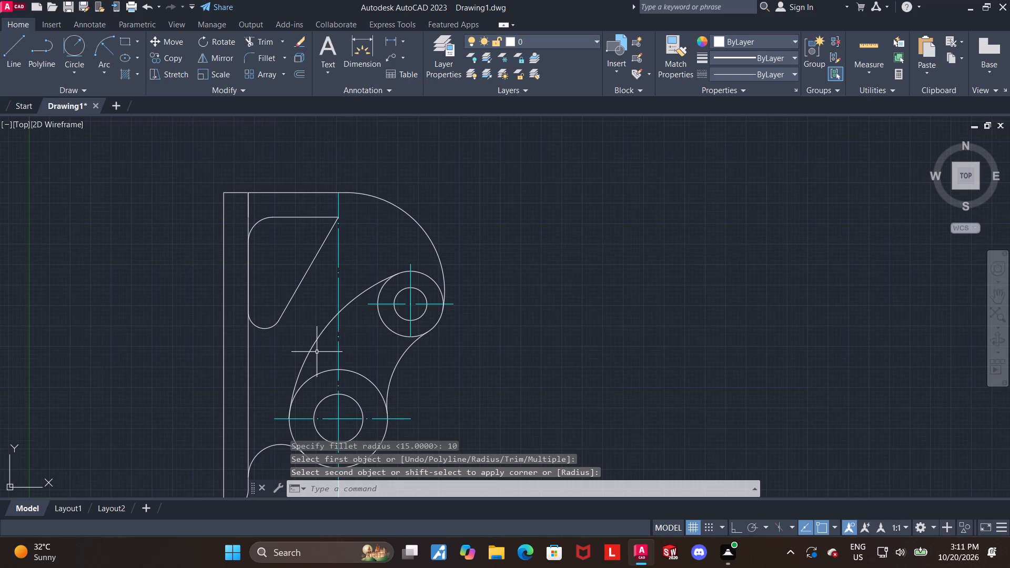
key("Escape")
key("Escape")
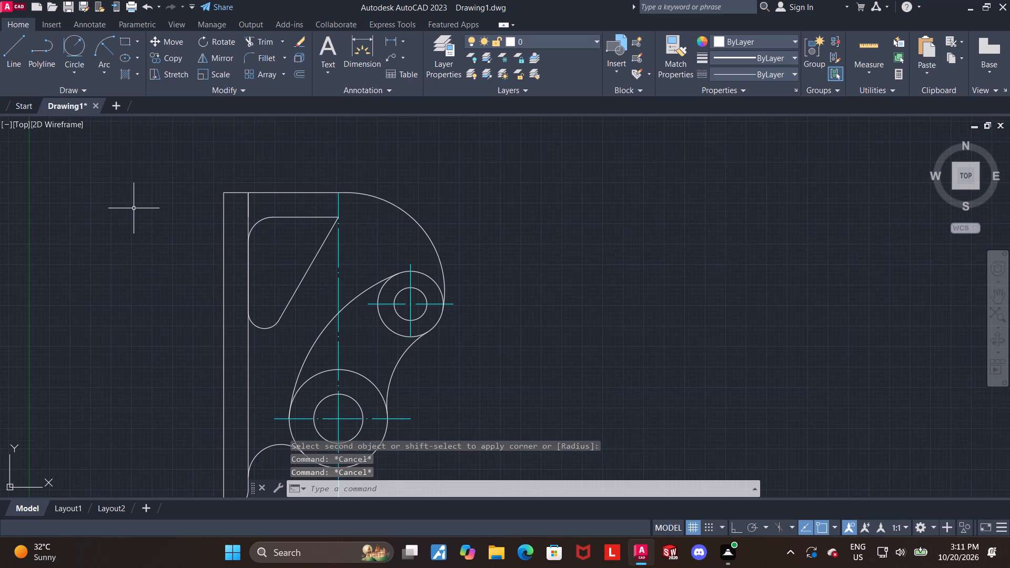
Fillet the upper-right corner between the inner triangle's horizontal edge and the sloping line with radius 10.
key("f")
key("Return")
key("r")
key("Return")
type("10")
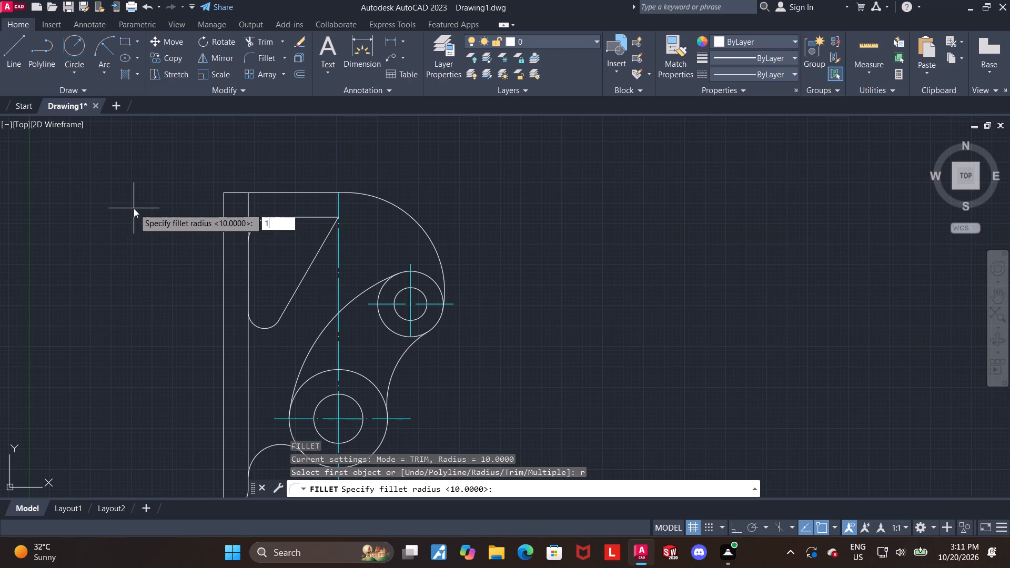
key("Return")
left_click(299, 216)
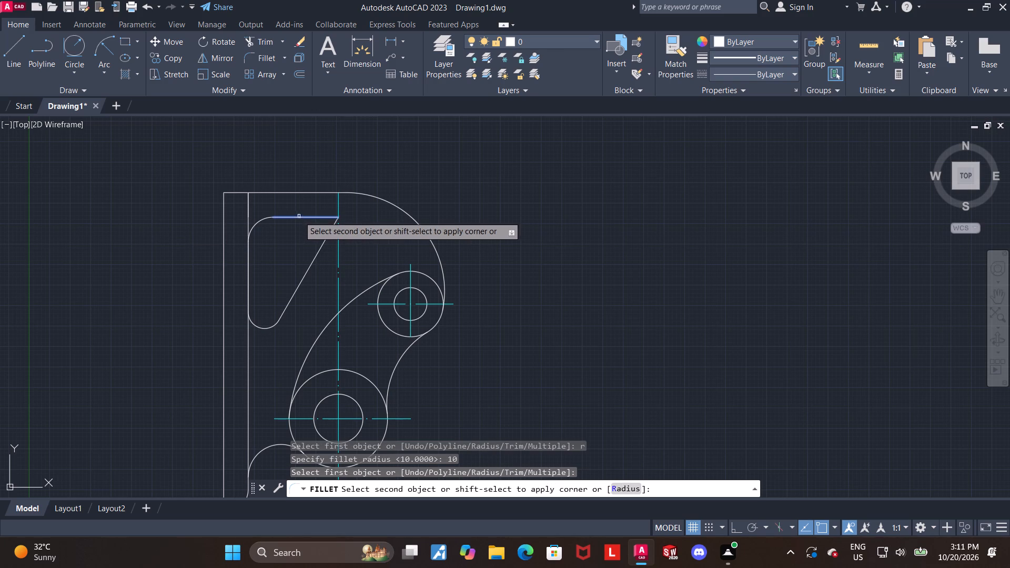
left_click(326, 237)
key("Escape")
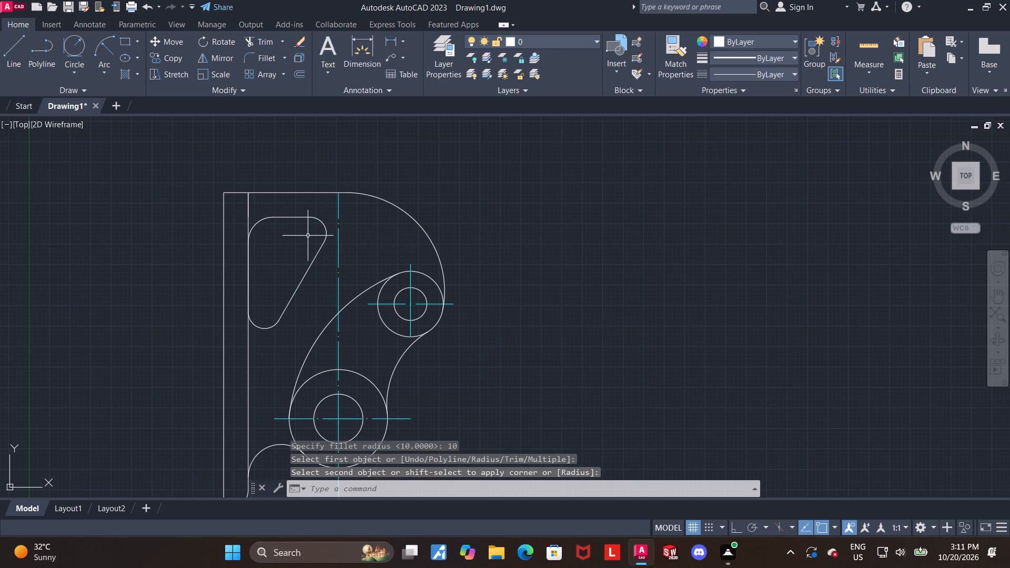
Draw a line from the right end of the inner triangle's horizontal edge towards the vertical centre line.
left_click(11, 53)
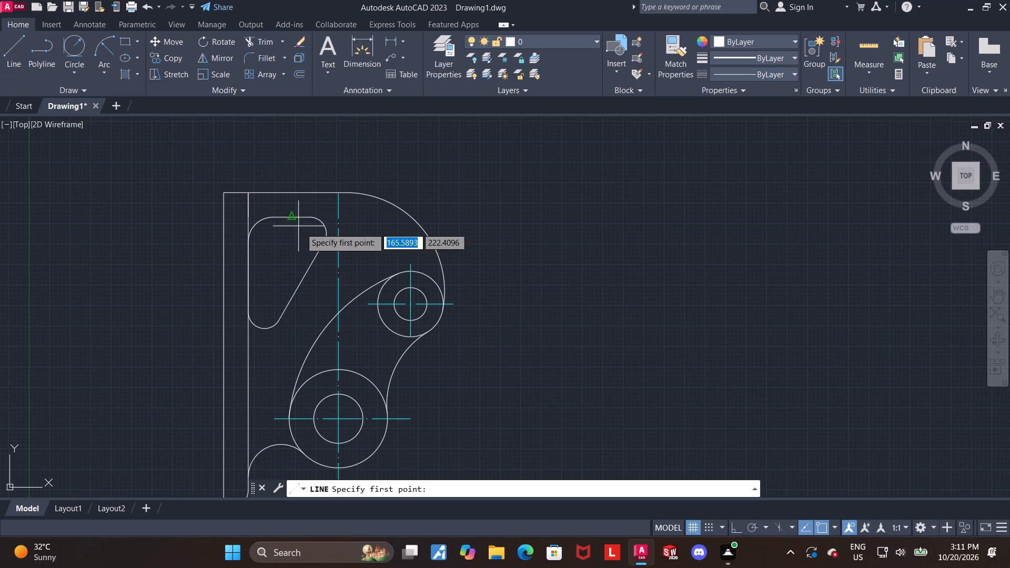
scroll(288, 220, "up", 1)
left_click(321, 215)
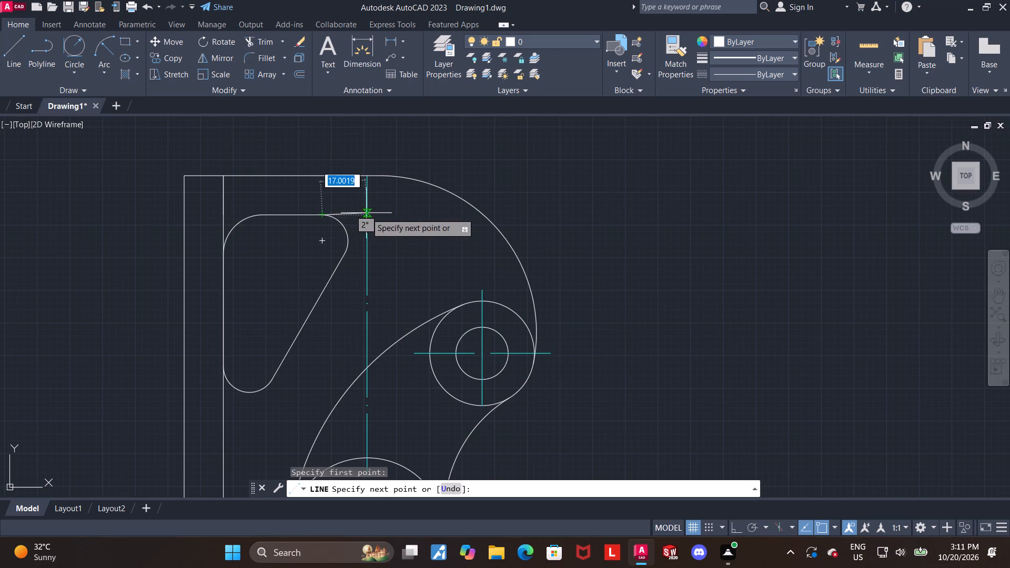
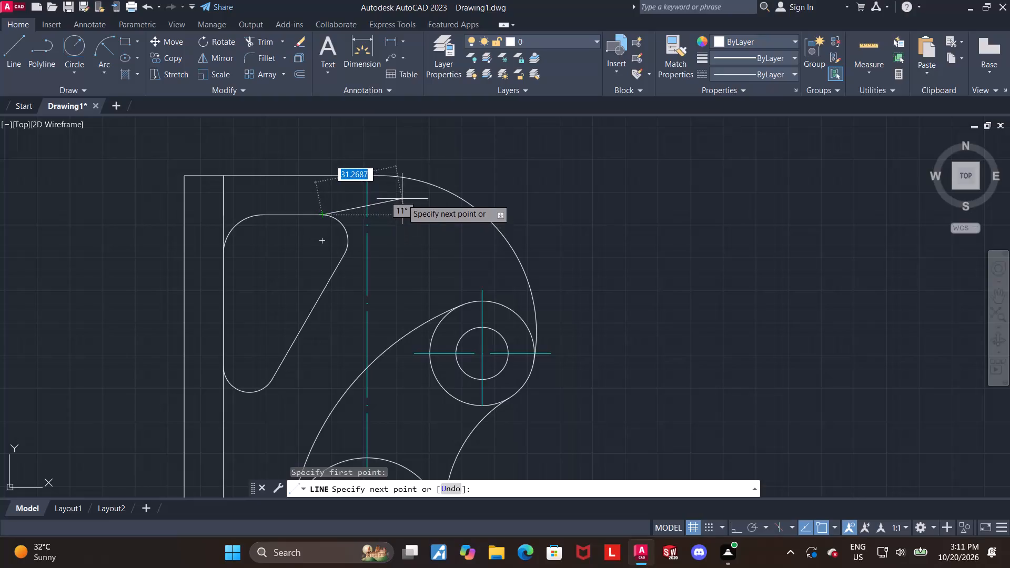
Finish the line horizontally with Ortho on, ending slightly beyond the vertical centre line.
key("F8")
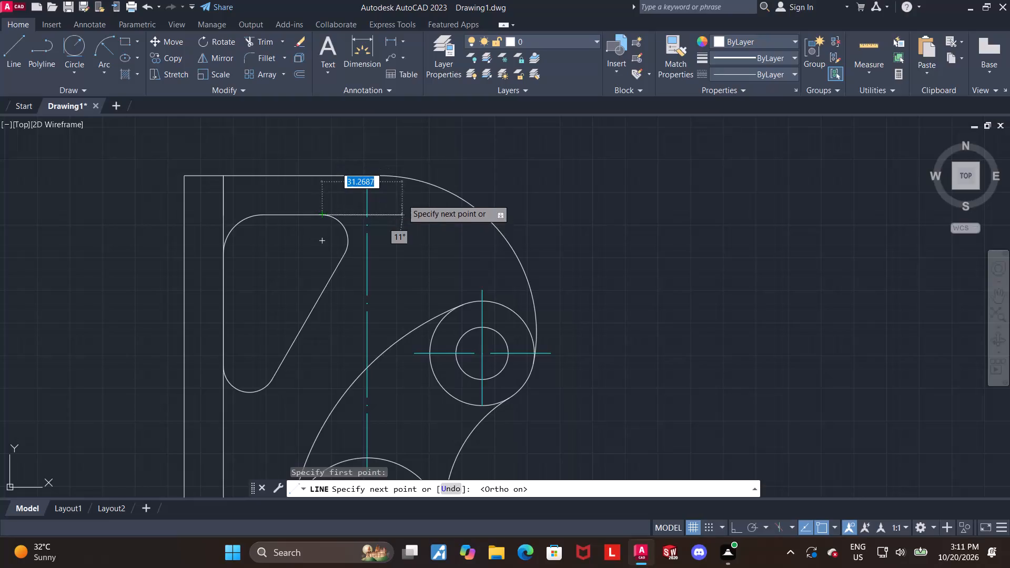
left_click(390, 206)
key("Escape")
key("Escape")
Trim the horizontal line's overhang beyond the vertical centre line.
left_click(254, 41)
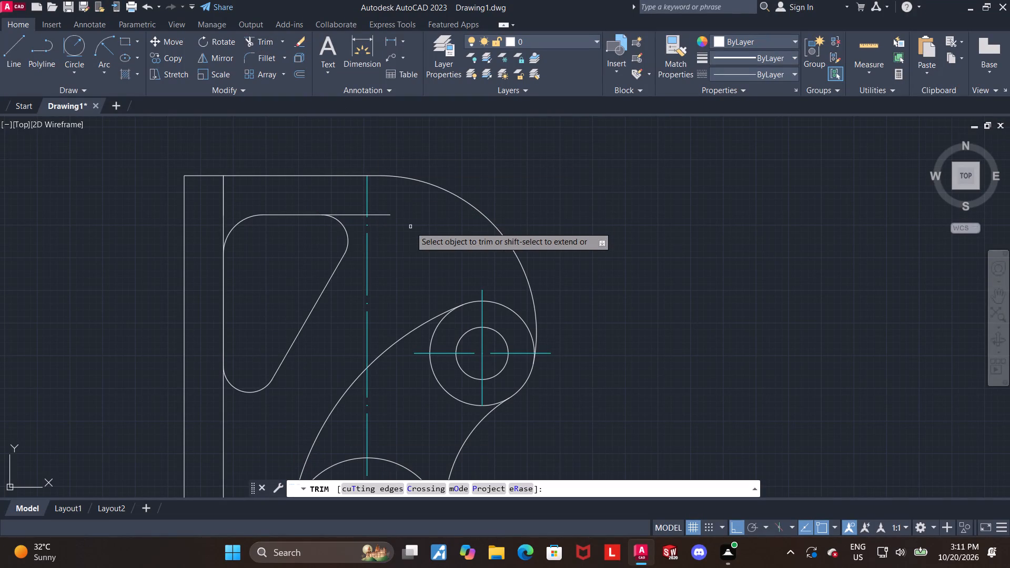
left_click(386, 216)
key("Escape")
key("Escape")
Draw a line from the upper end of the inner triangle's sloping edge to the horizontal extension's end on the centre line.
left_click(7, 53)
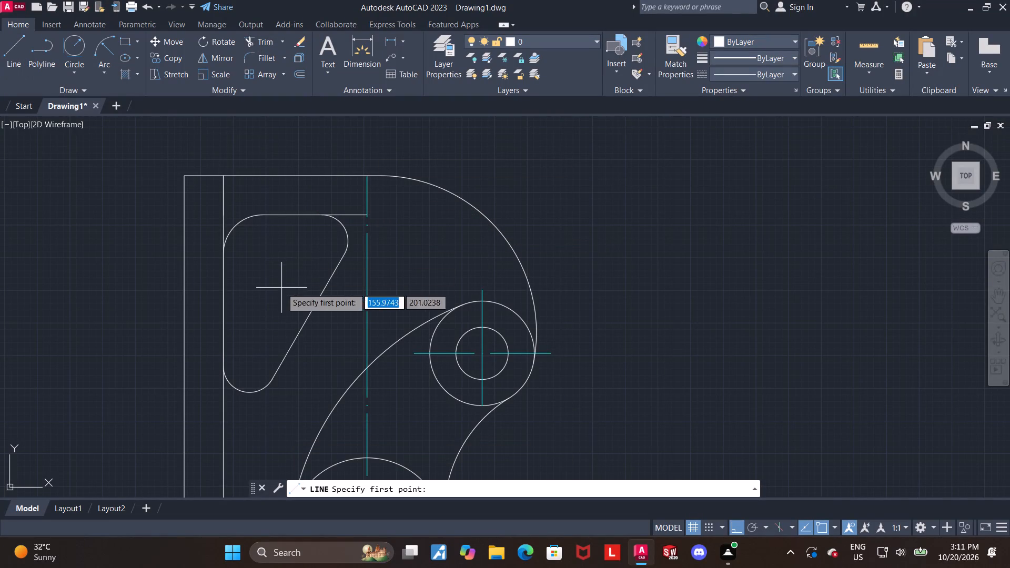
left_click(346, 256)
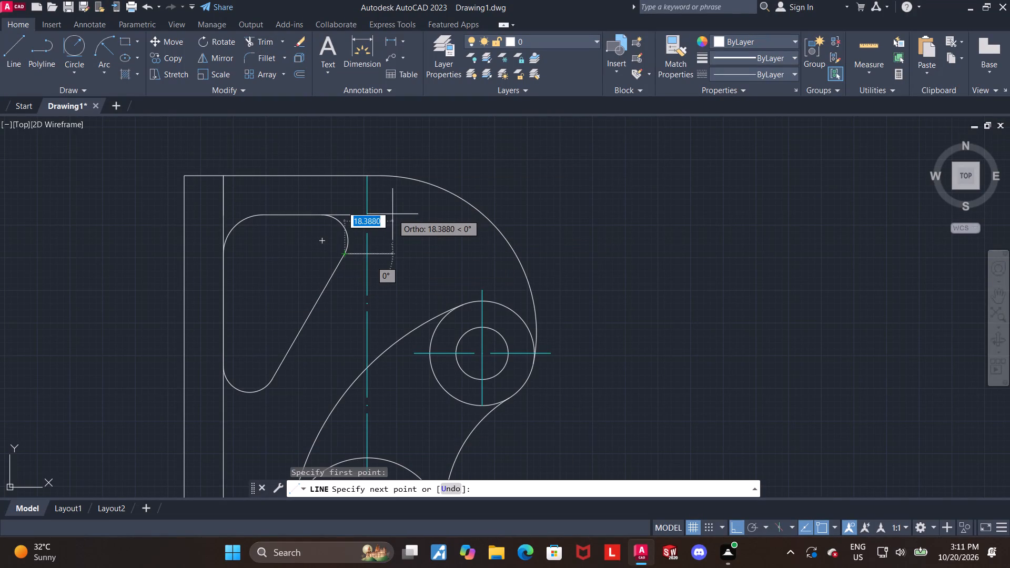
left_click(367, 214)
key("Escape")
key("Escape")
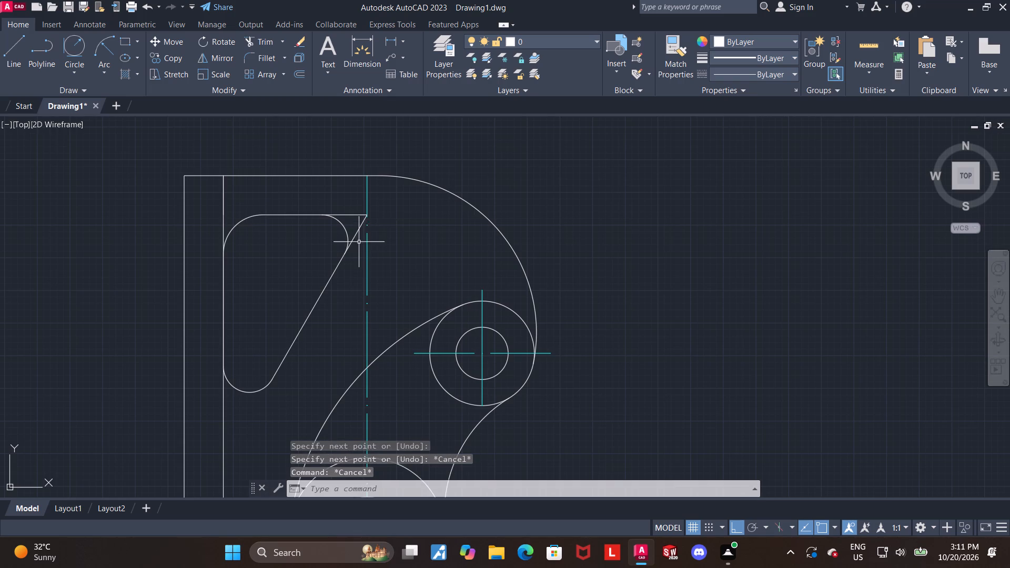
Give the two extension lines at the inner triangle's upper-right corner the ACAD dashed linetype and cyan colour.
scroll(366, 231, "up", 2)
left_click(345, 188)
left_click(348, 212)
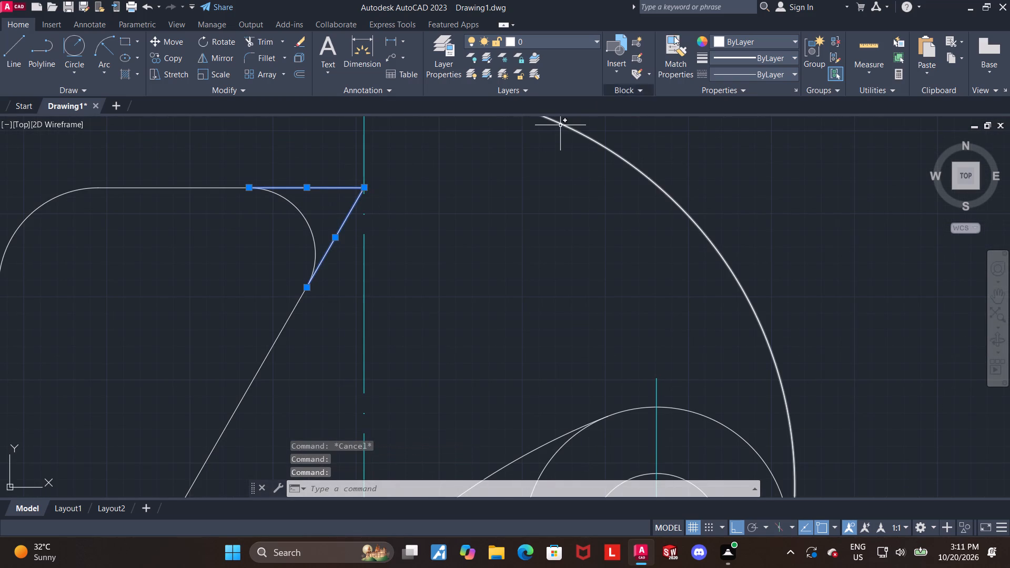
left_click(740, 77)
left_click(749, 119)
left_click(748, 42)
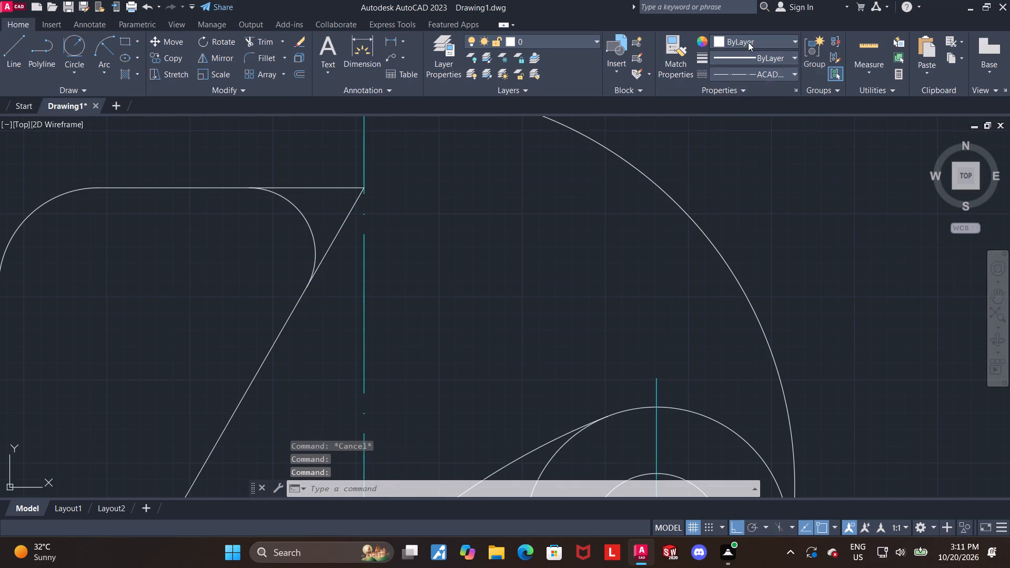
left_click(756, 166)
key("Escape")
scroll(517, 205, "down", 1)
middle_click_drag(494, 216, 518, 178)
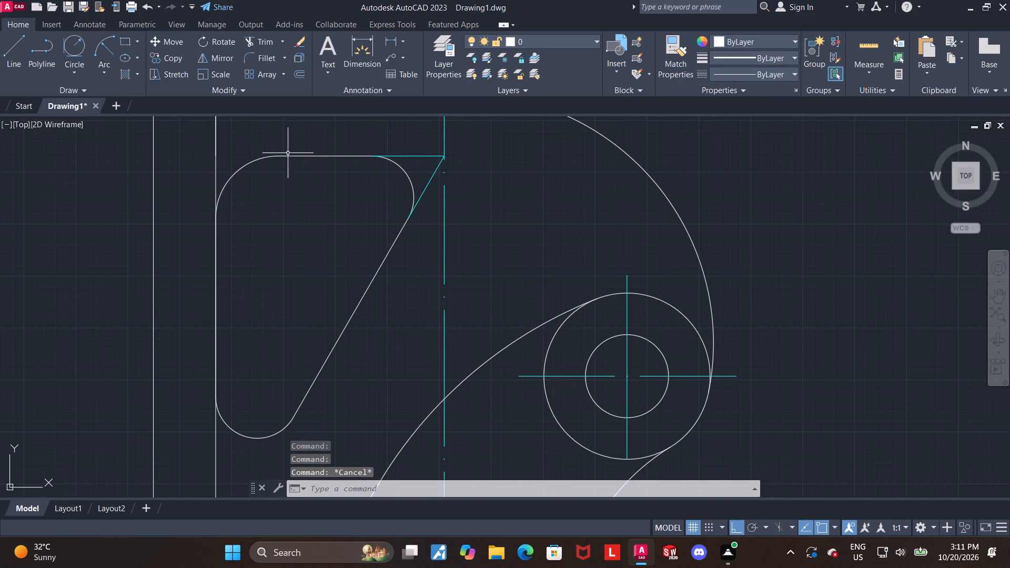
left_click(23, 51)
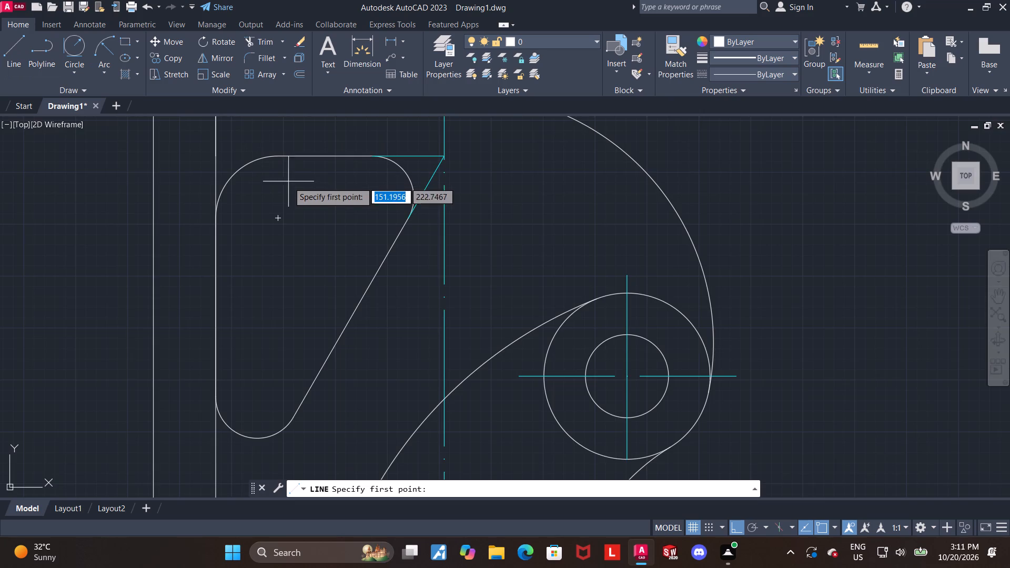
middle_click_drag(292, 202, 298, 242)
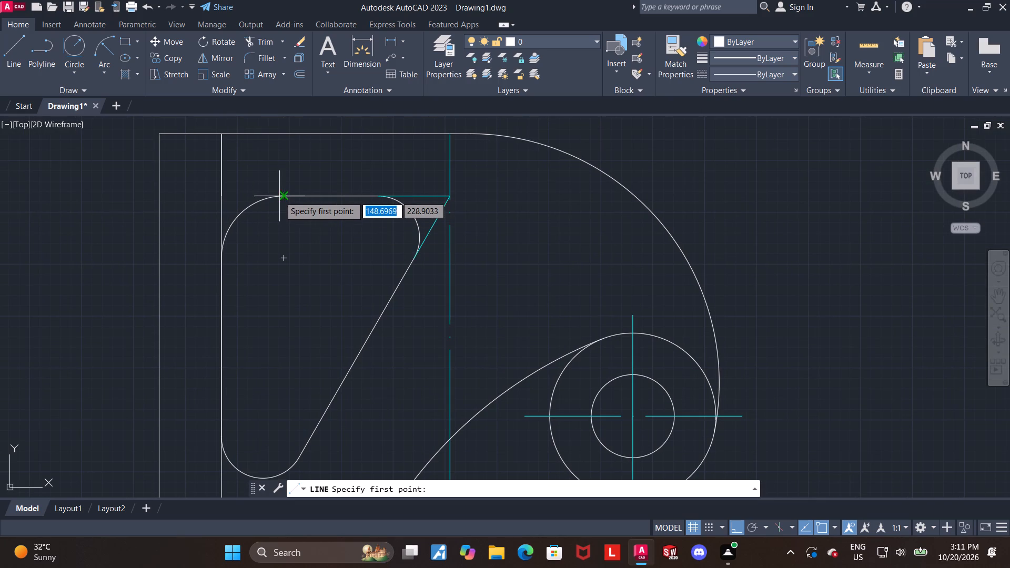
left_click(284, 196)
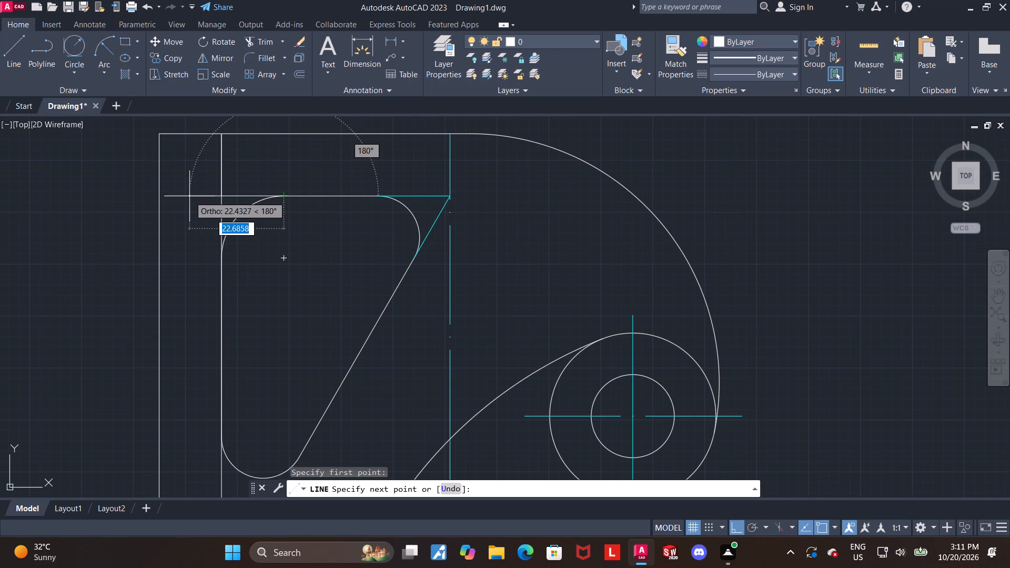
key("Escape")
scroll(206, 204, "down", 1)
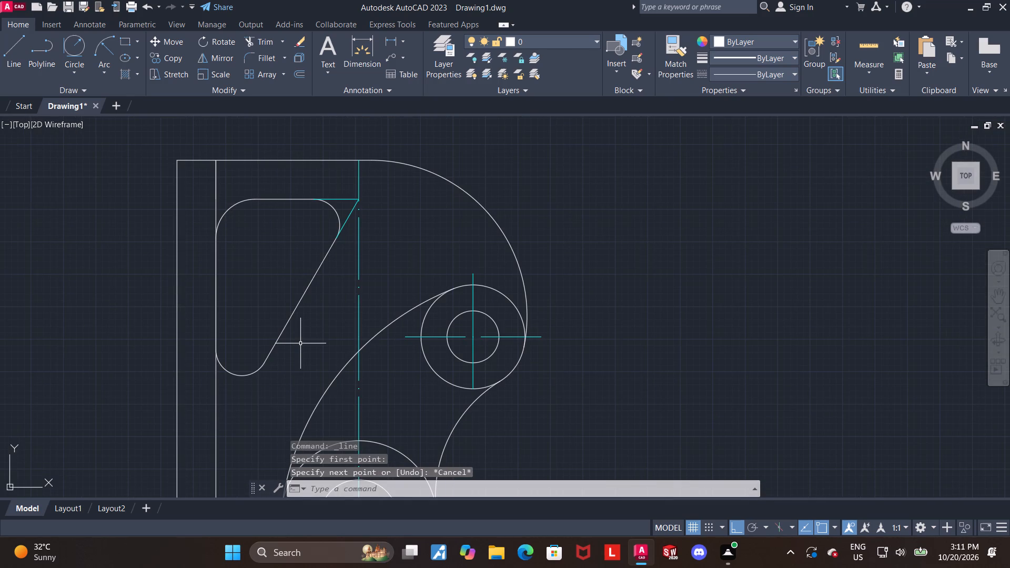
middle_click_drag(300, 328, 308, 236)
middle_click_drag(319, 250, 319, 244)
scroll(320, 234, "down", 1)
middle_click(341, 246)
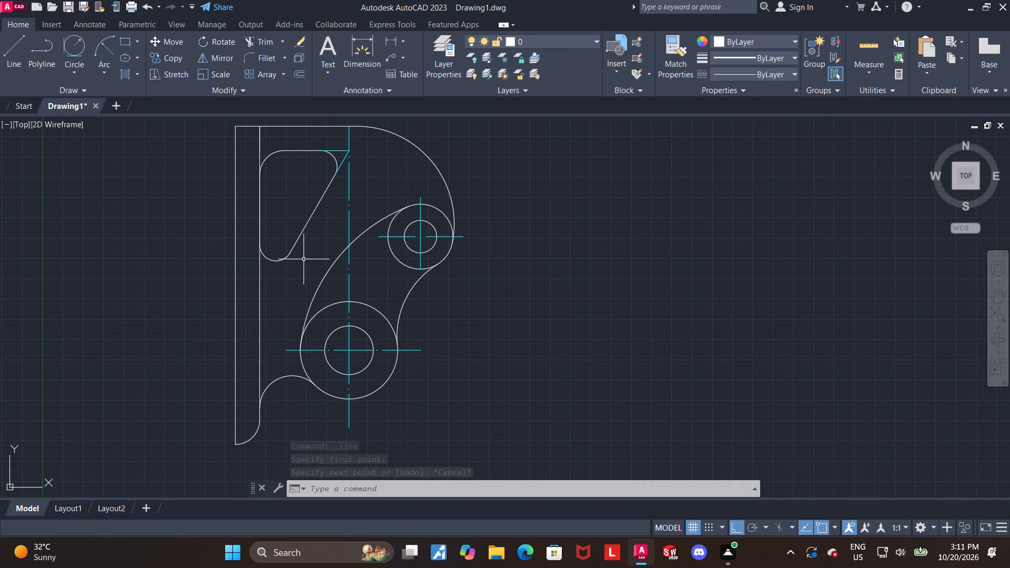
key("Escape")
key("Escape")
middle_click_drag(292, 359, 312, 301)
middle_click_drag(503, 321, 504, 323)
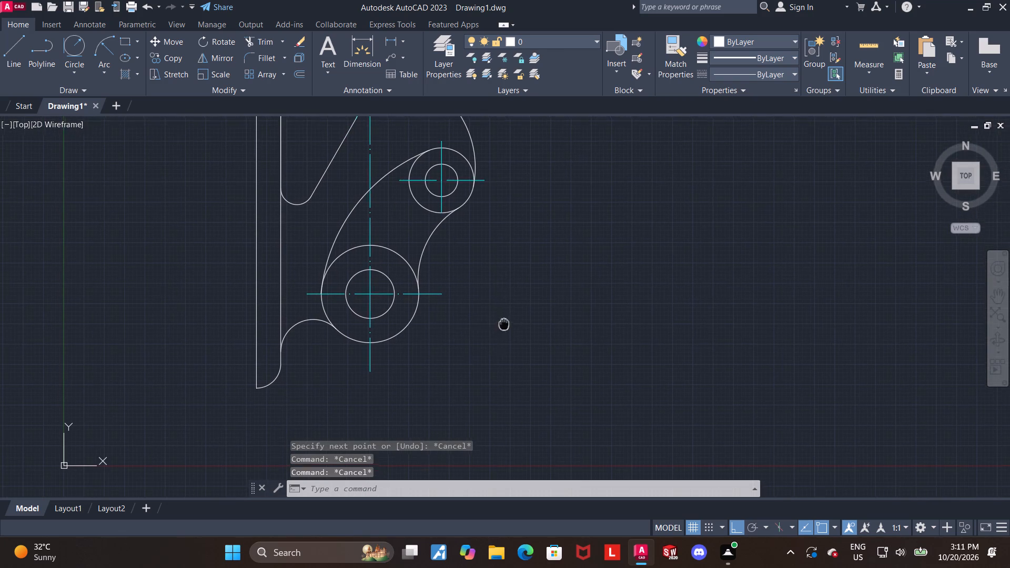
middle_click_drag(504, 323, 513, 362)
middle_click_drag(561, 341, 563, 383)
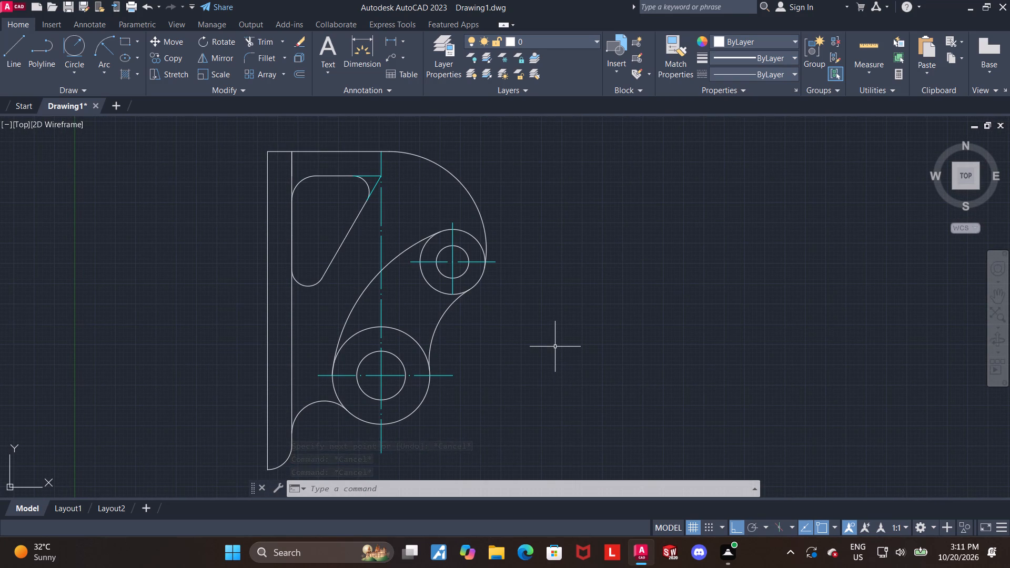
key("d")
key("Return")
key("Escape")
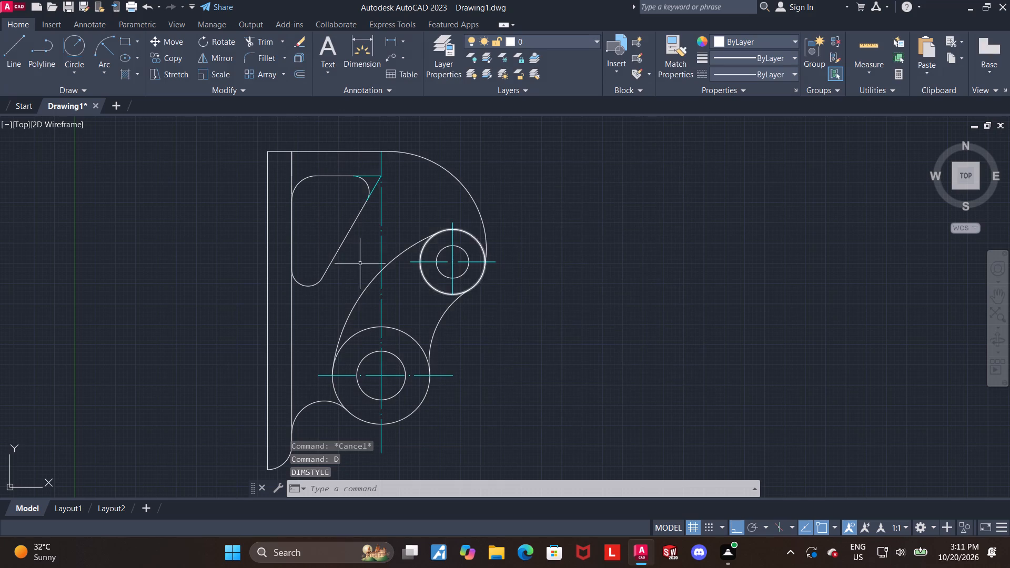
Delete the short vertical line of the inner triangle that overlaps the long vertical line.
scroll(328, 263, "up", 1)
left_click(268, 216)
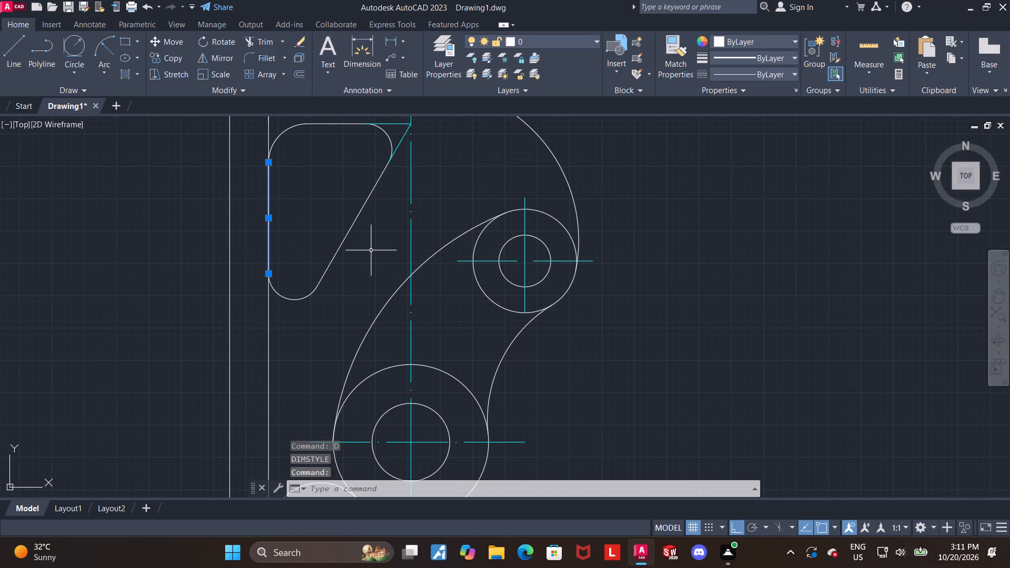
key("Delete")
Set the linear dimension precision of the Standard dimension style to 0 decimal places.
scroll(462, 260, "down", 1)
key("d")
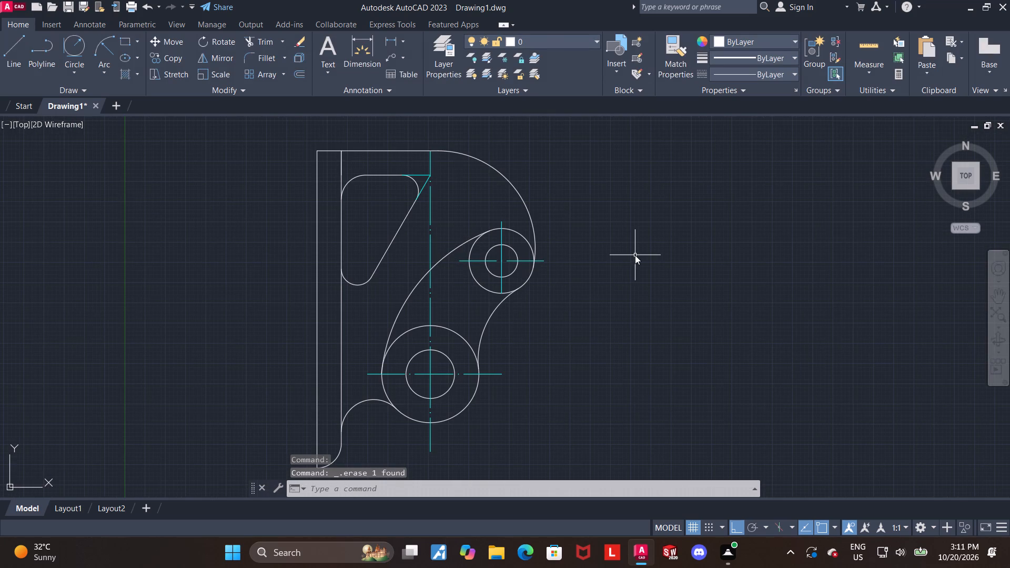
key("Return")
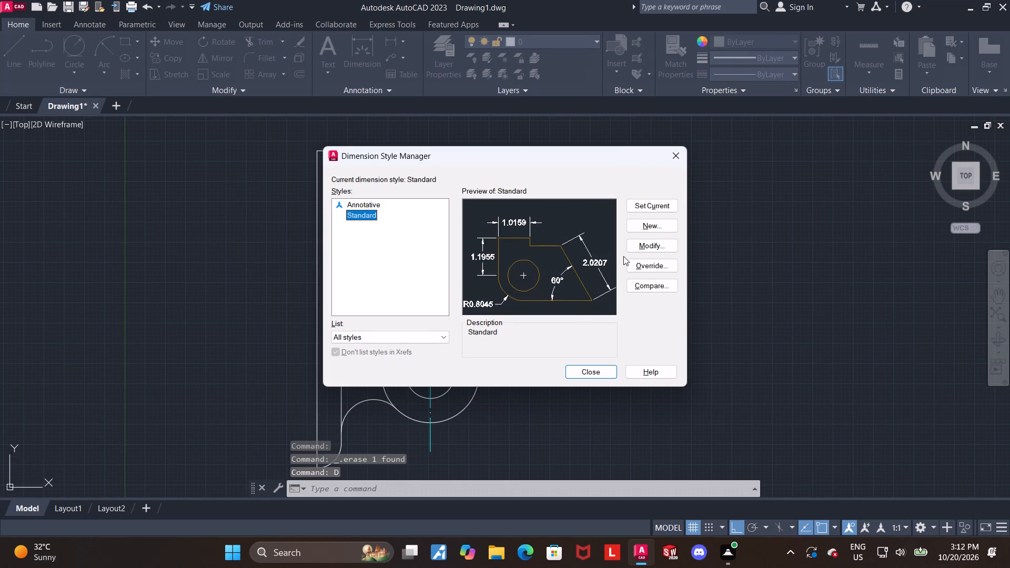
left_click(659, 245)
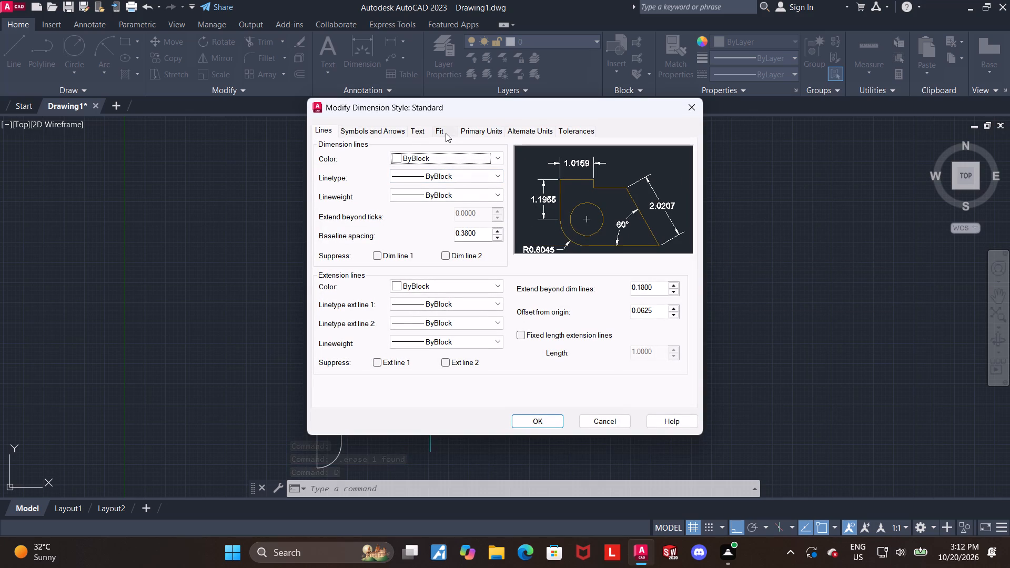
left_click(475, 130)
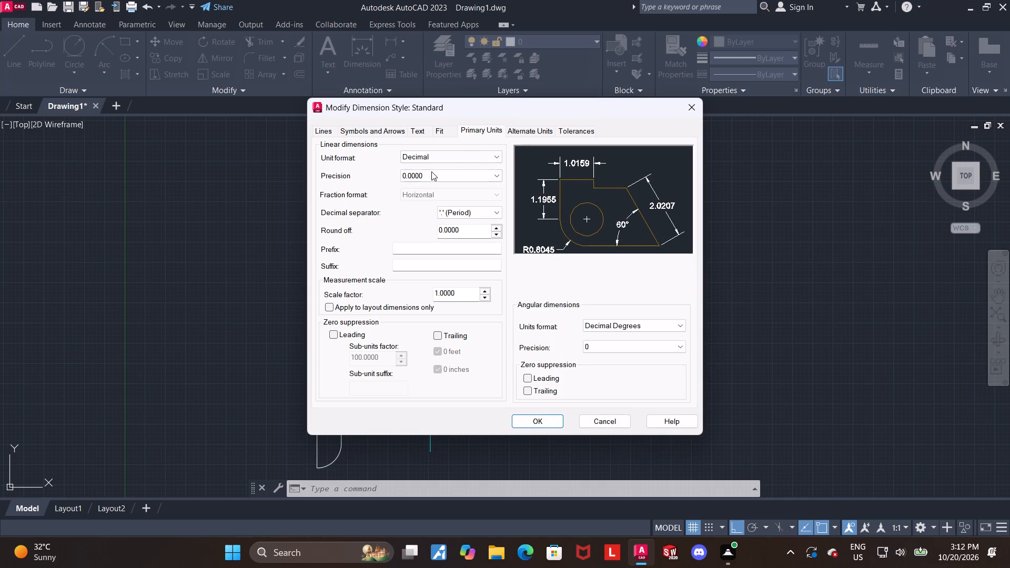
left_click(431, 172)
left_click(425, 186)
Set the dimension text height of the Standard style to 4.
left_click(421, 128)
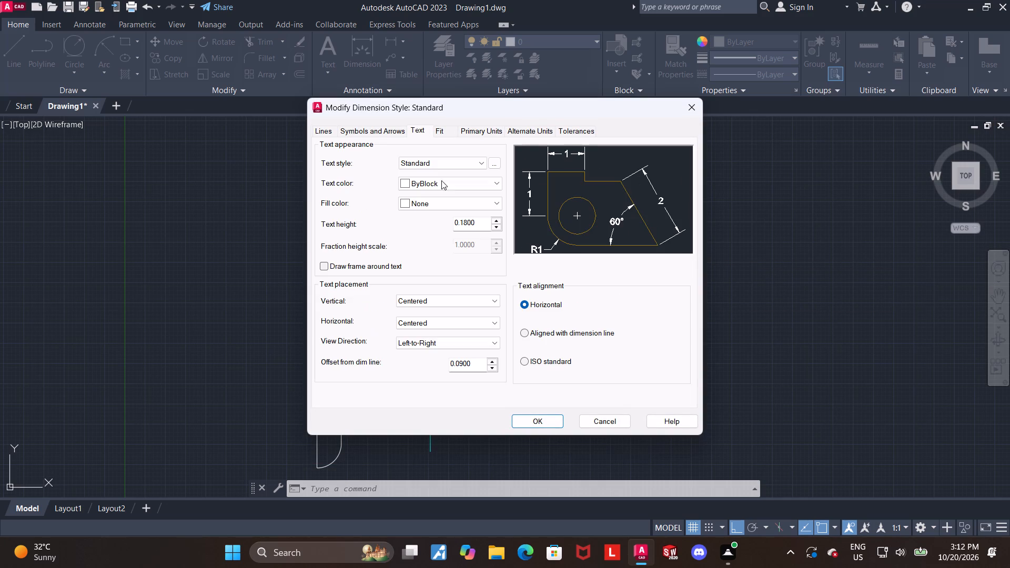
left_click_drag(481, 219, 392, 217)
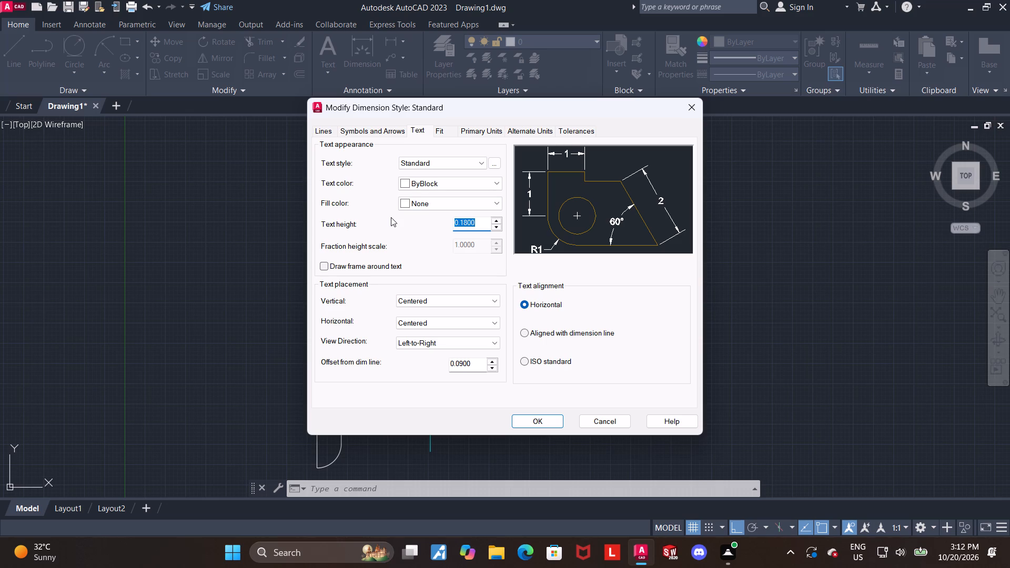
key("3")
key("Return")
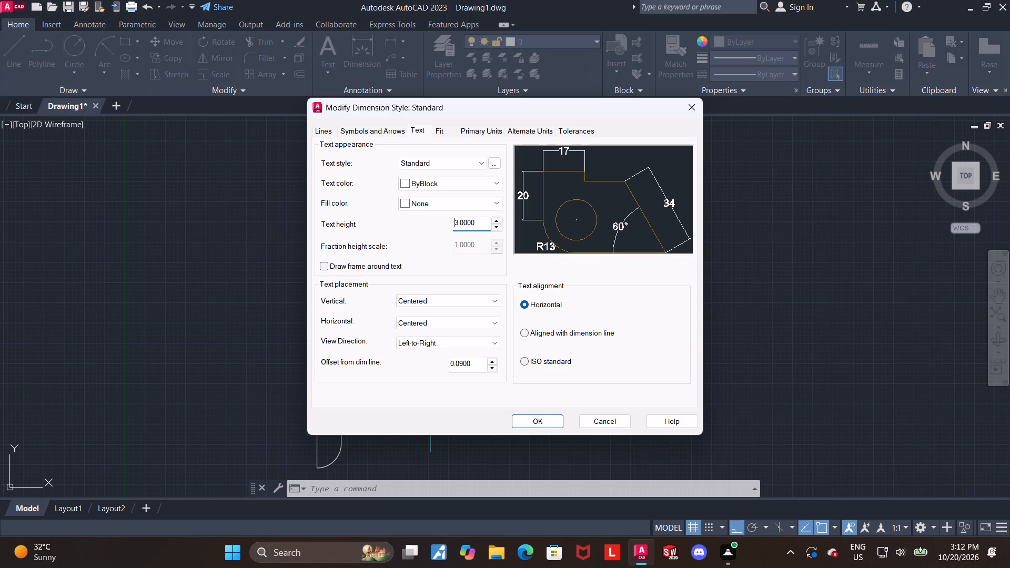
left_click_drag(480, 226, 412, 221)
key("4")
key("Return")
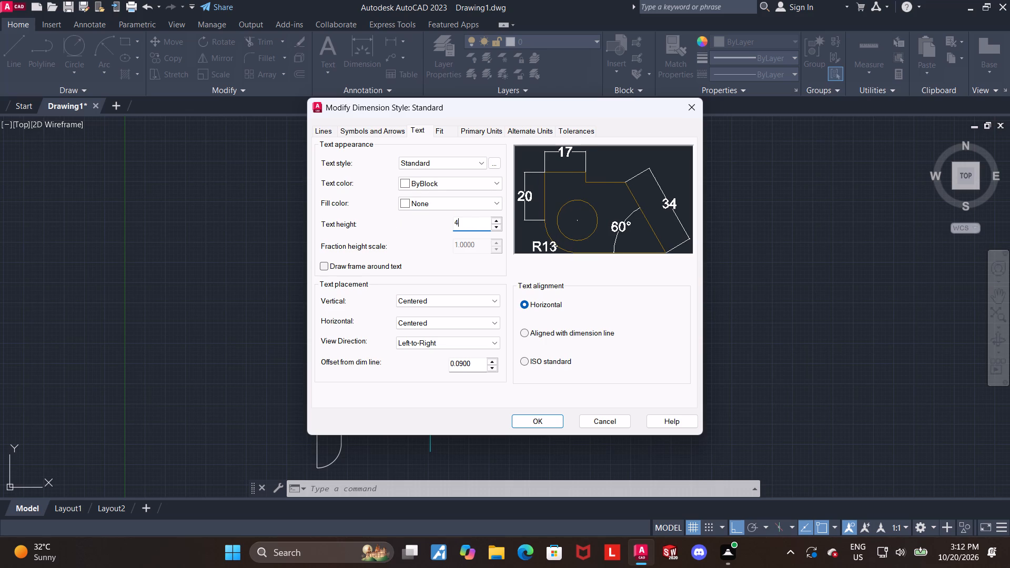
Set the arrow size of the Standard style to 3, save the style and close the Dimension Style Manager.
left_click(375, 130)
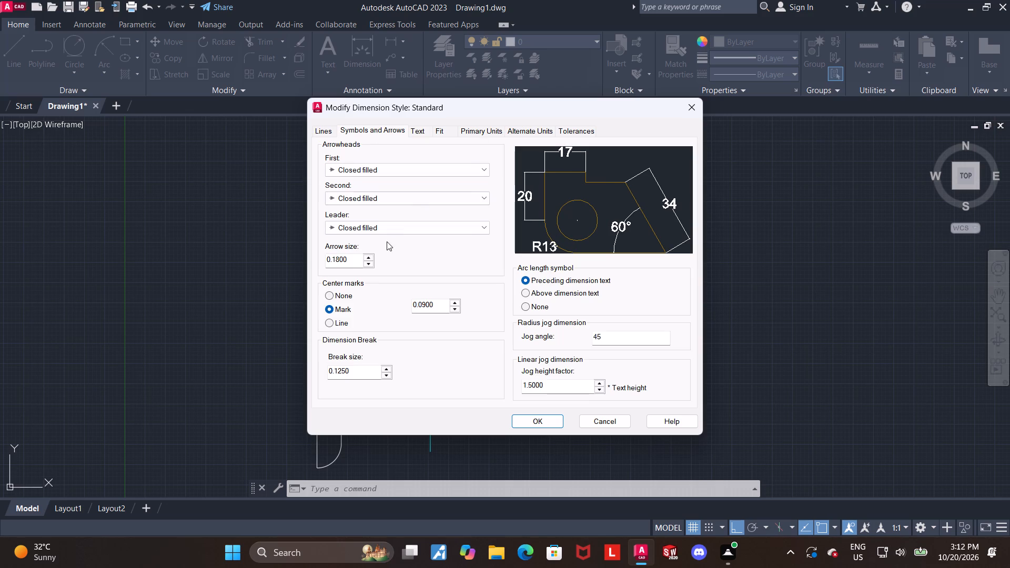
left_click_drag(356, 259, 147, 250)
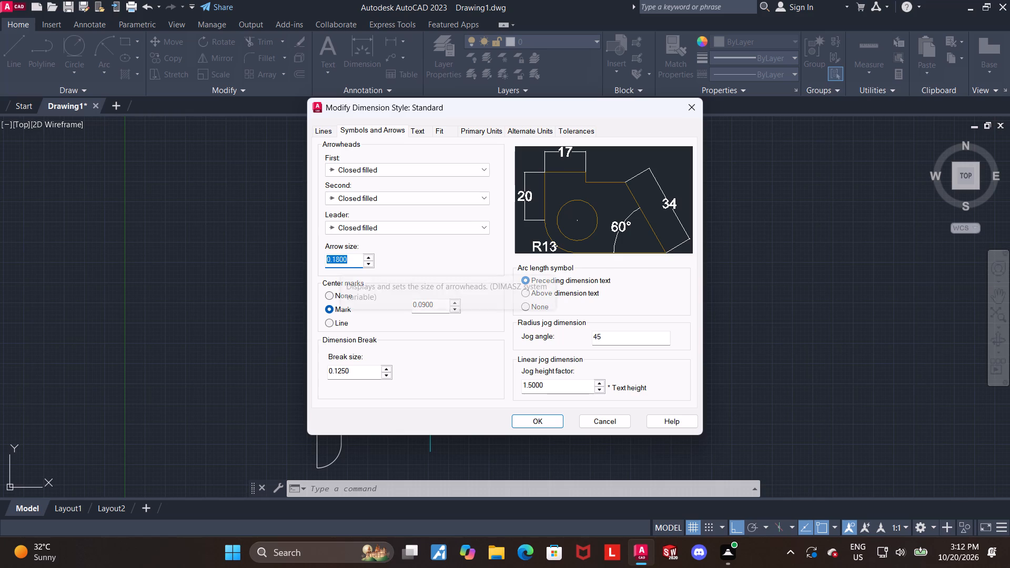
key("3")
key("Return")
left_click(561, 424)
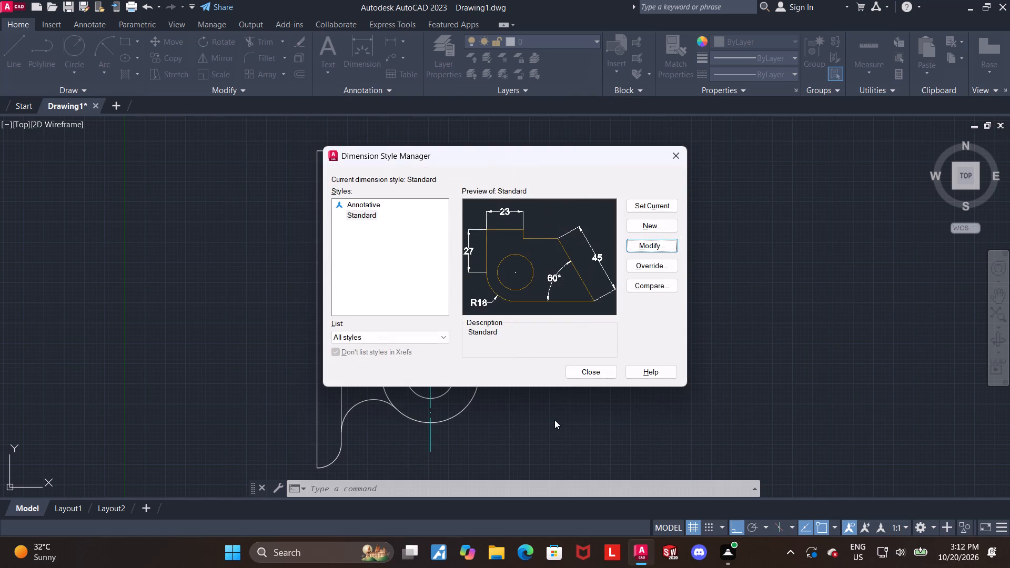
left_click(579, 372)
Add a vertical dimension from the profile's top edge to the upper circles' horizontal centre line, placed outside the large arc.
scroll(579, 373, "down", 2)
middle_click_drag(555, 377, 552, 358)
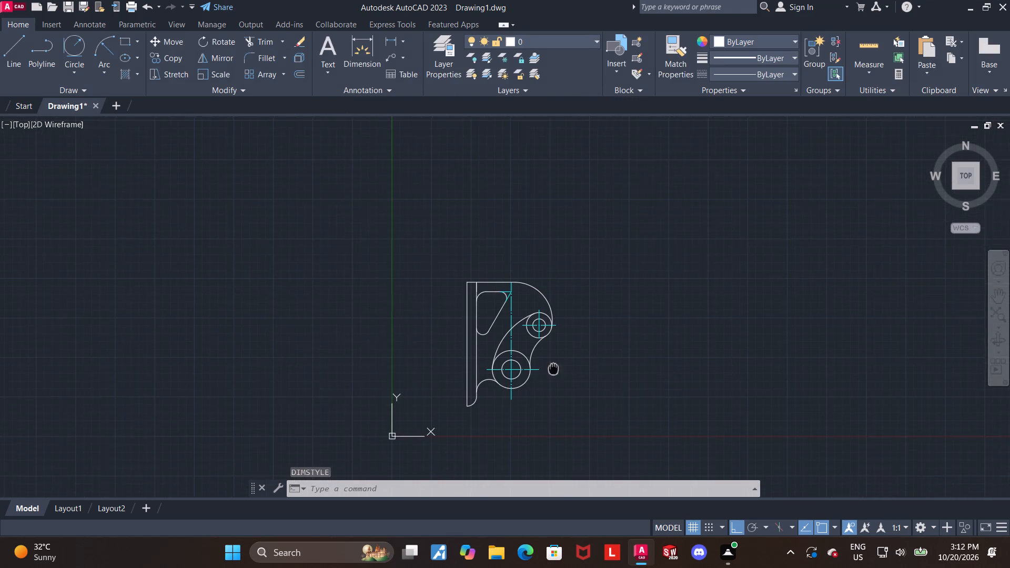
middle_click_drag(552, 358, 550, 346)
scroll(569, 302, "up", 2)
scroll(557, 344, "down", 1)
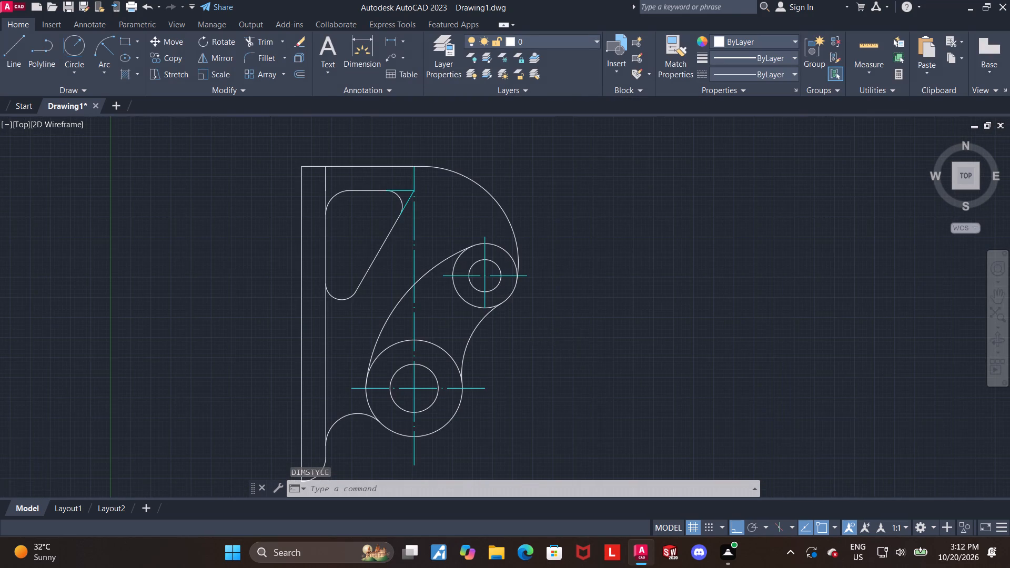
scroll(530, 333, "up", 1)
left_click(358, 50)
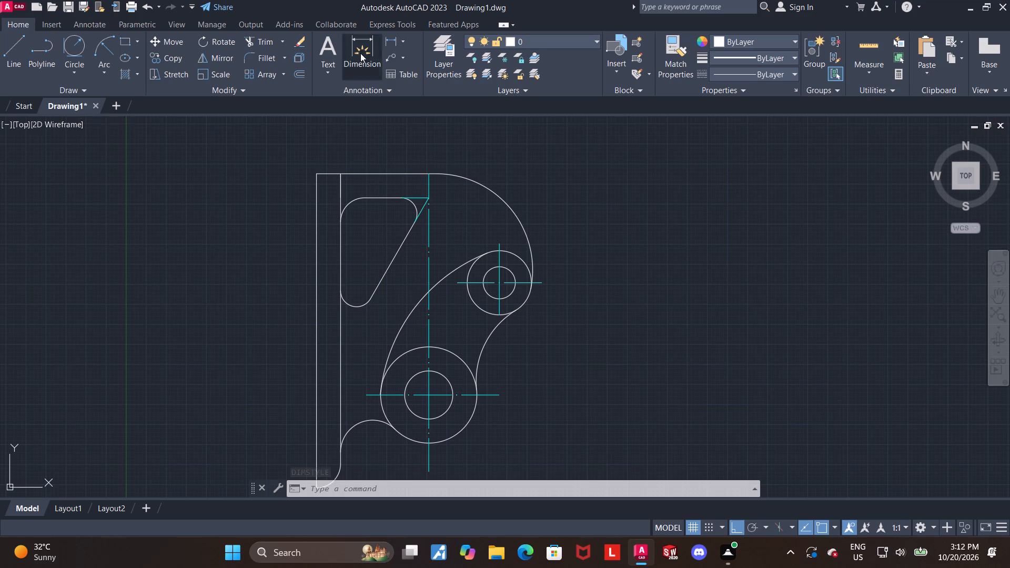
left_click(428, 171)
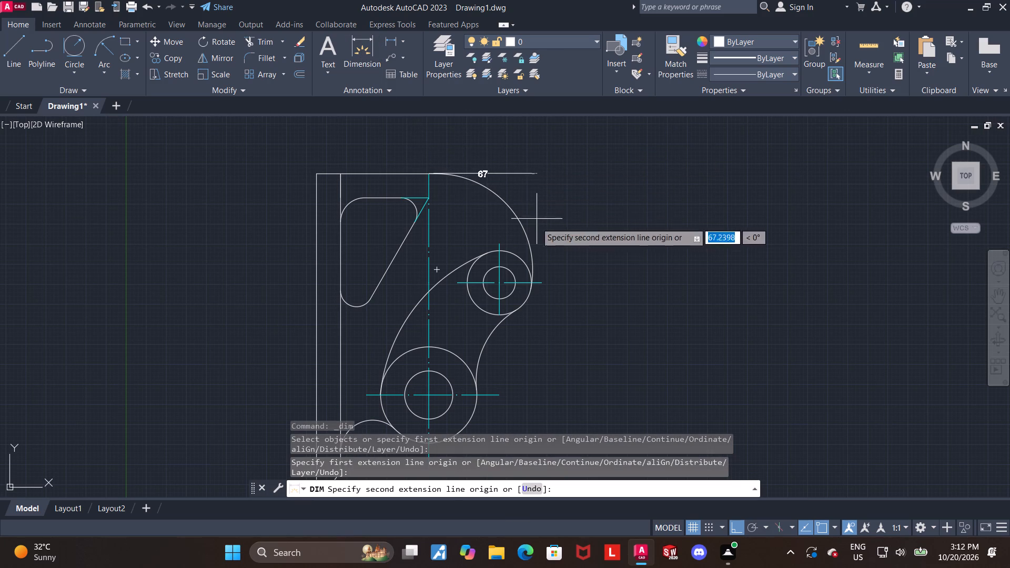
left_click(541, 281)
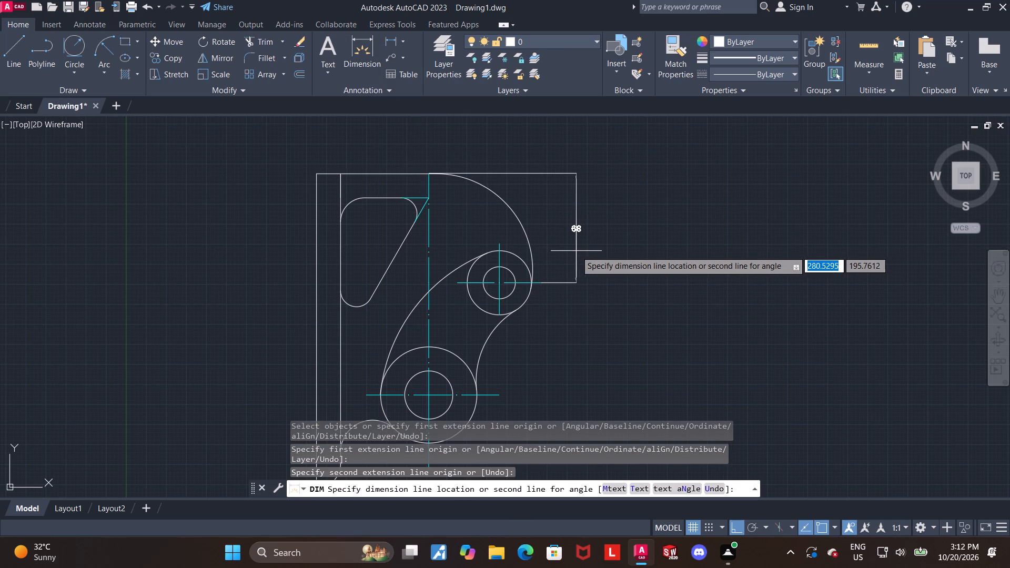
left_click(589, 251)
key("Escape")
Add a vertical dimension between the upper and lower circles' horizontal centre lines, aligned with the existing vertical dimension beside the large arc.
middle_click_drag(575, 307, 505, 235)
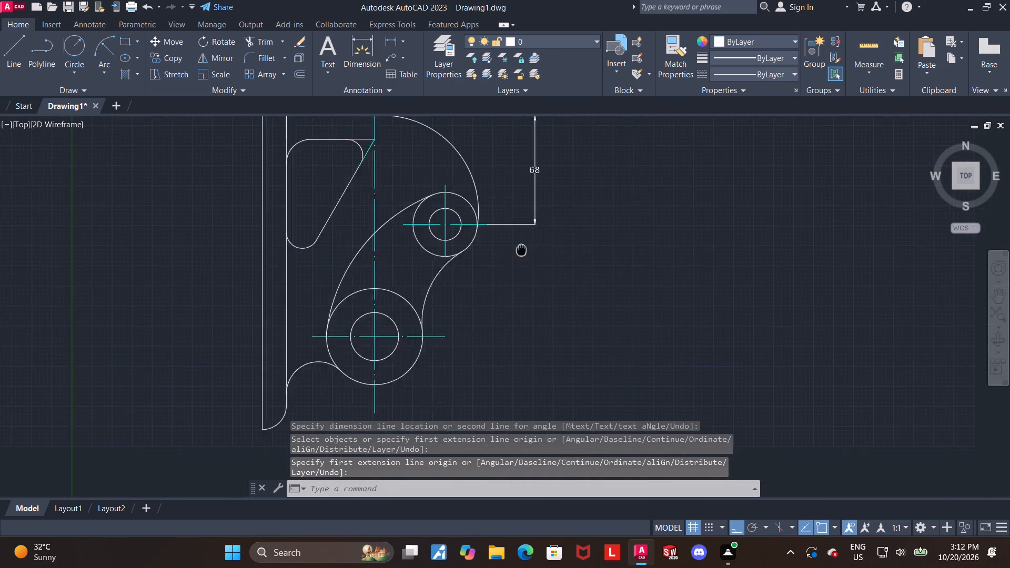
middle_click_drag(505, 235, 471, 203)
left_click(366, 50)
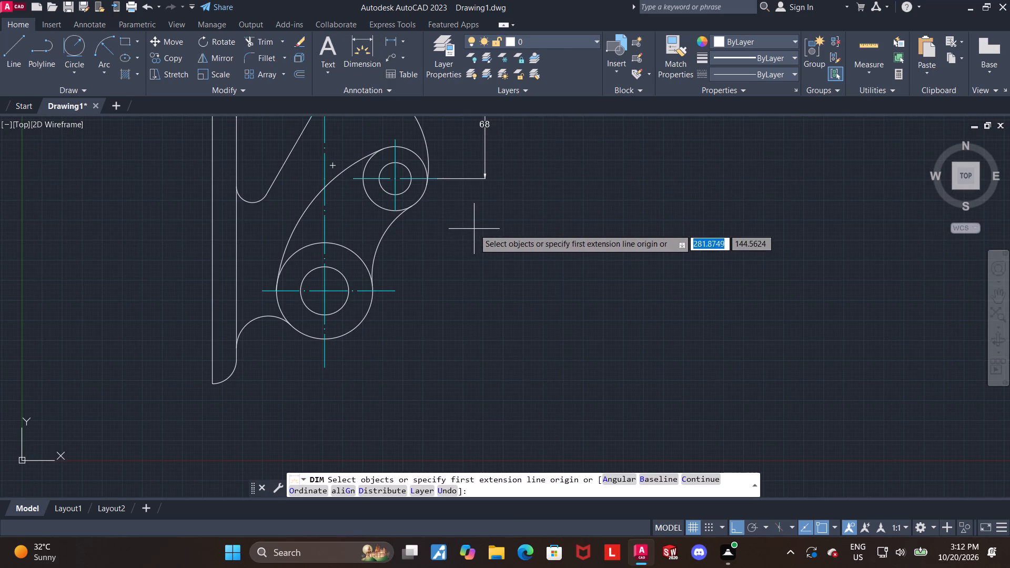
left_click(437, 179)
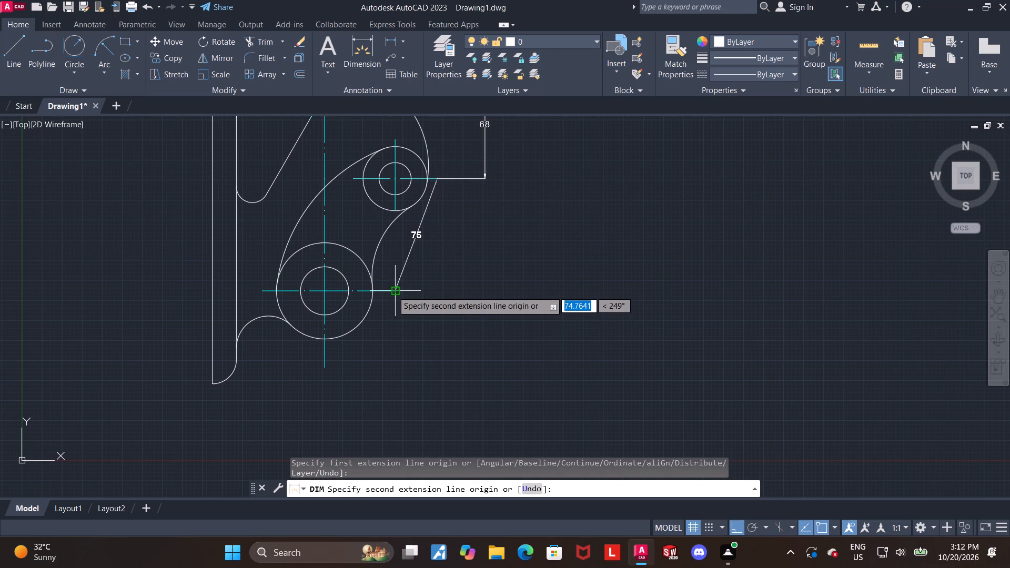
left_click(392, 291)
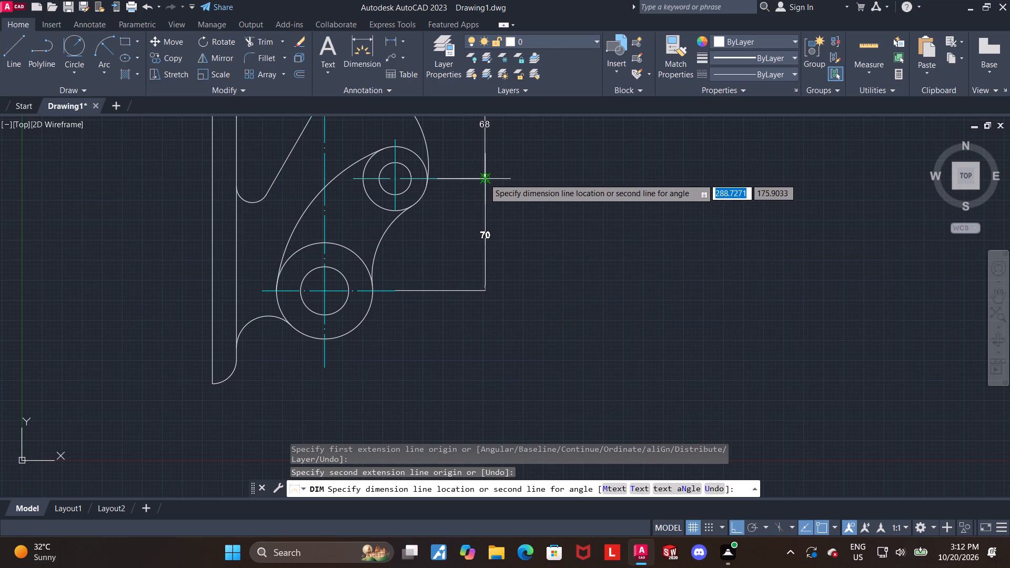
left_click(484, 178)
key("Escape")
Add a radius dimension to the short concave arc joining the upper and lower outer circles, with its text outside the profile.
scroll(486, 200, "down", 1)
scroll(437, 241, "up", 1)
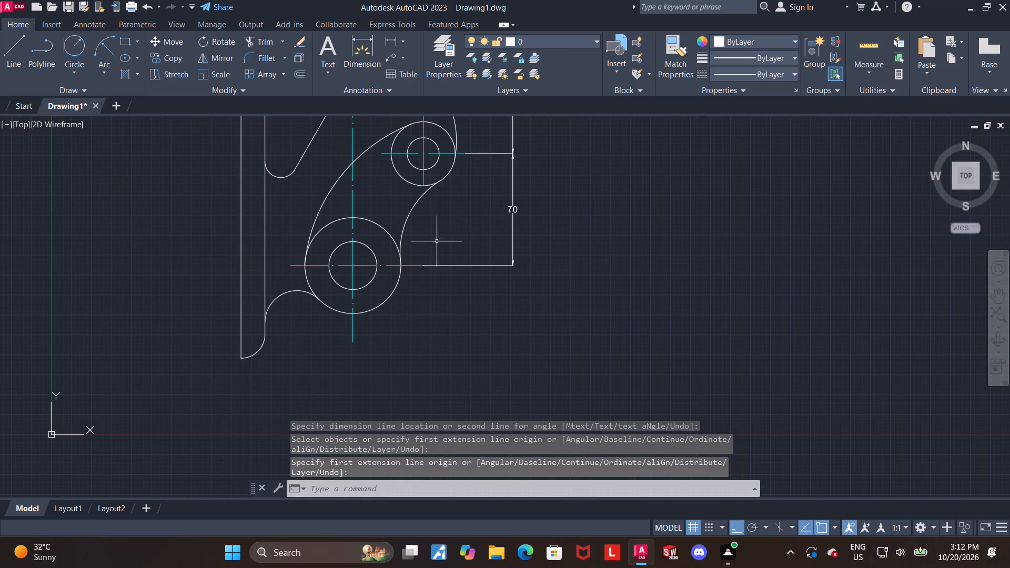
left_click(371, 53)
scroll(405, 182, "up", 1)
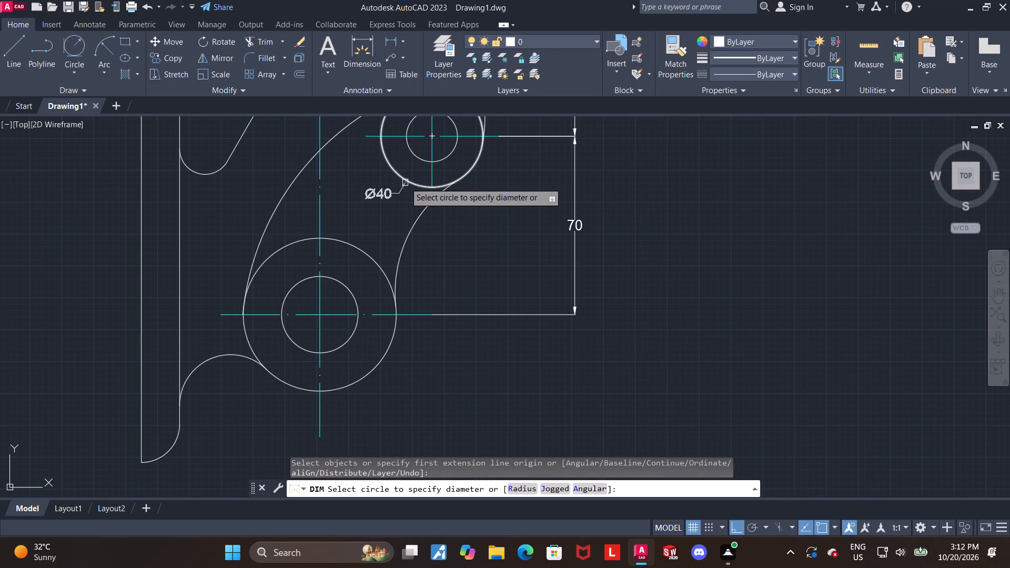
left_click(405, 248)
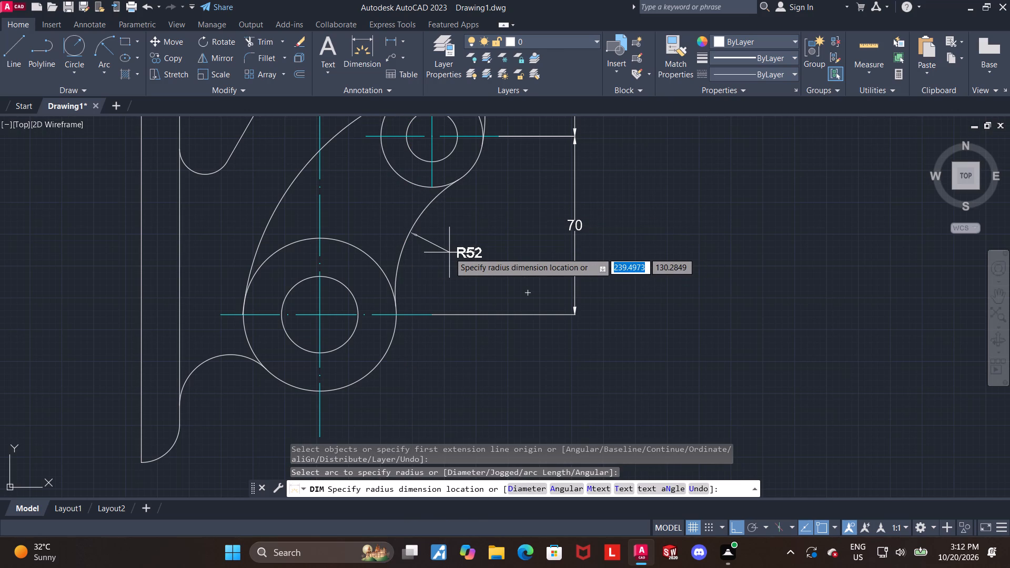
left_click(449, 252)
key("Escape")
Add a radius dimension to the long tangent arc joining the upper and lower outer circles, with its text inside the arm.
scroll(449, 252, "down", 1)
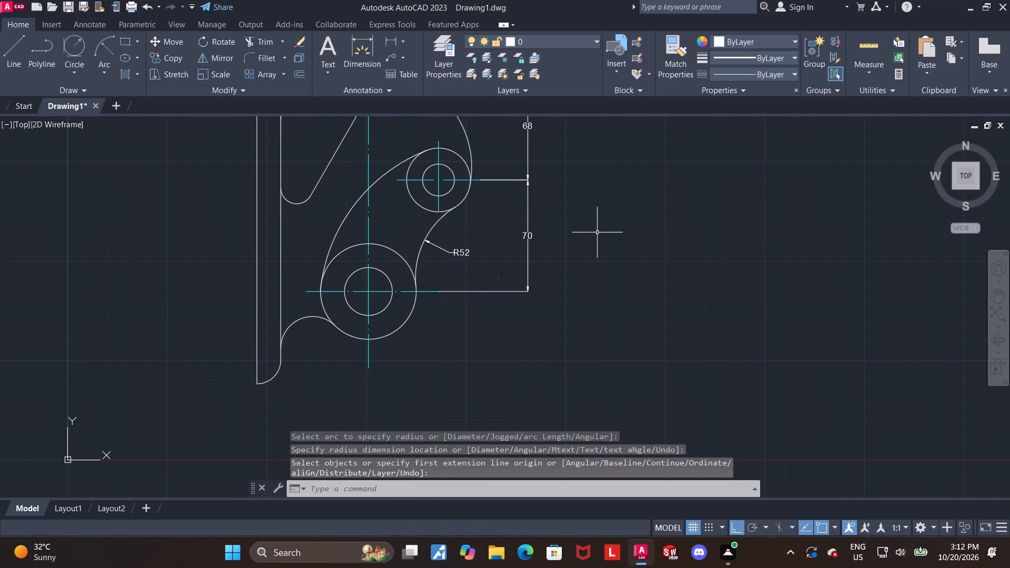
middle_click_drag(598, 232, 620, 245)
scroll(393, 208, "up", 1)
left_click(362, 42)
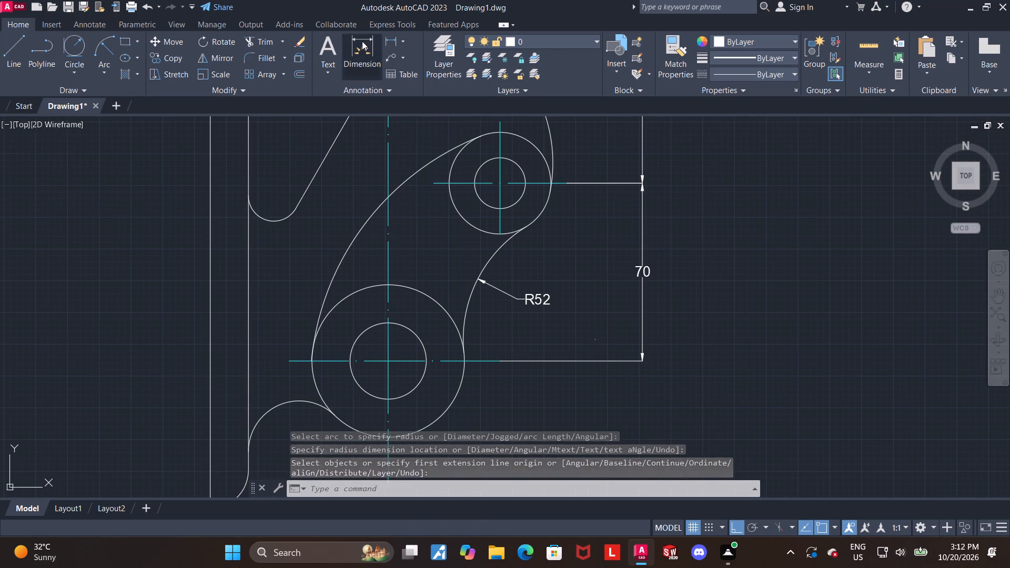
scroll(419, 196, "up", 1)
left_click(390, 183)
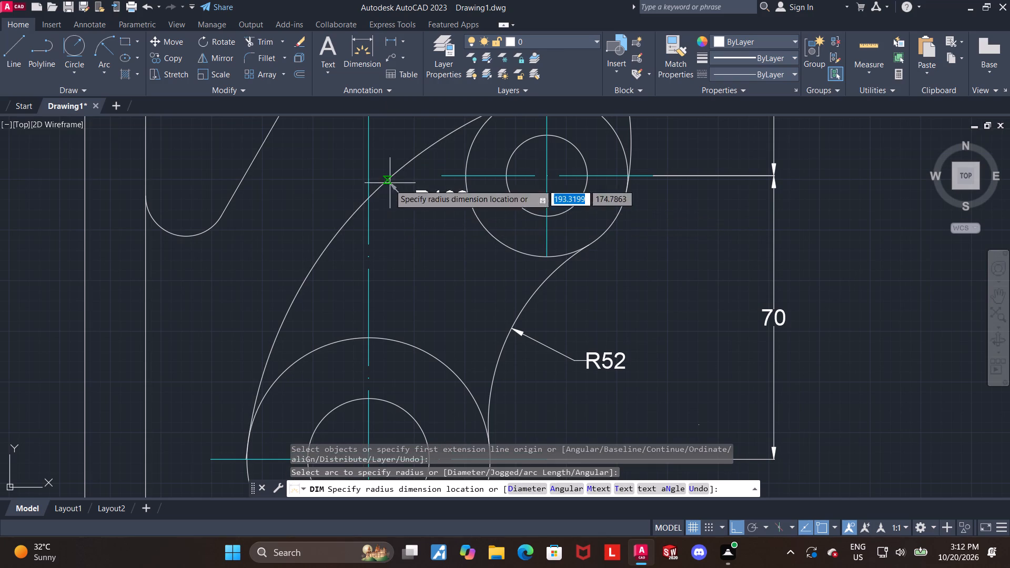
left_click(378, 230)
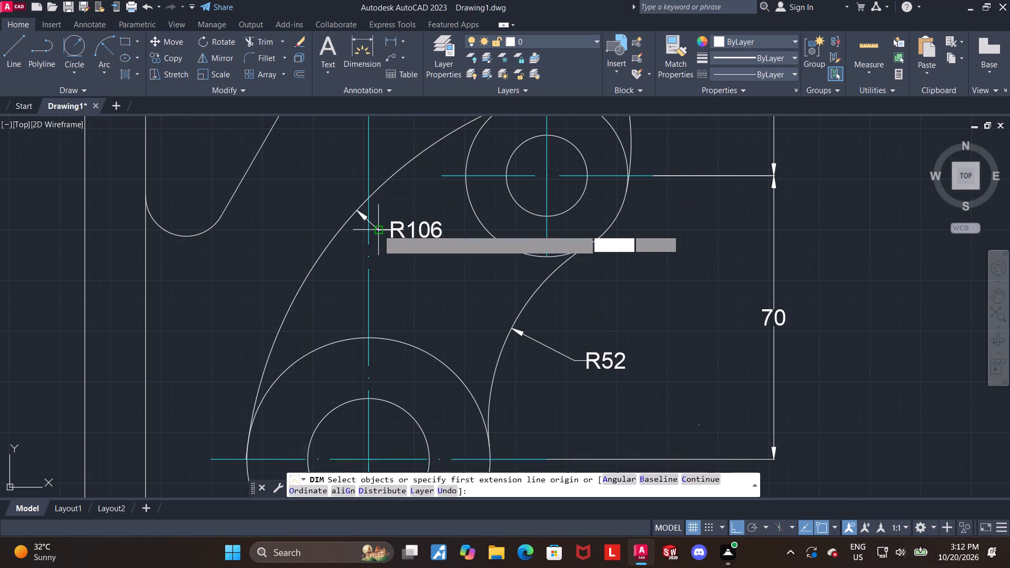
key("Escape")
Add a horizontal dimension between the vertical centre lines of the lower and upper circles, placed between the two circle pairs.
middle_click_drag(413, 267, 402, 235)
left_click(369, 59)
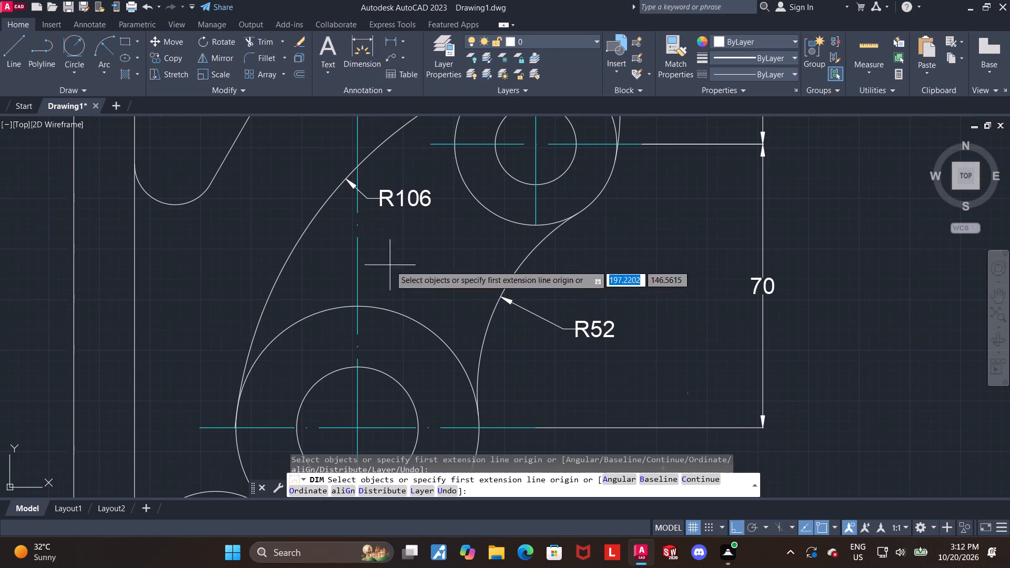
left_click(355, 306)
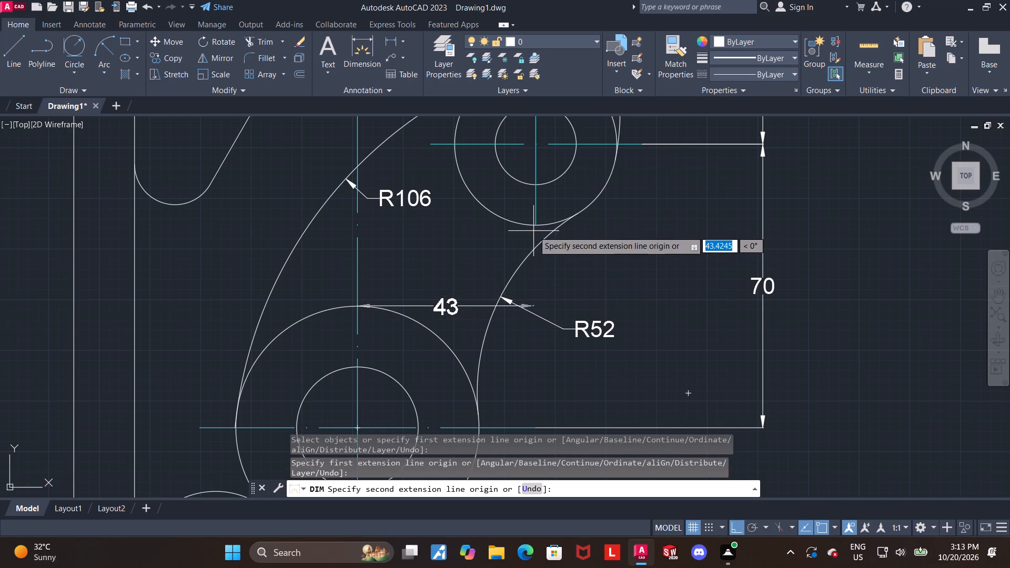
left_click(536, 226)
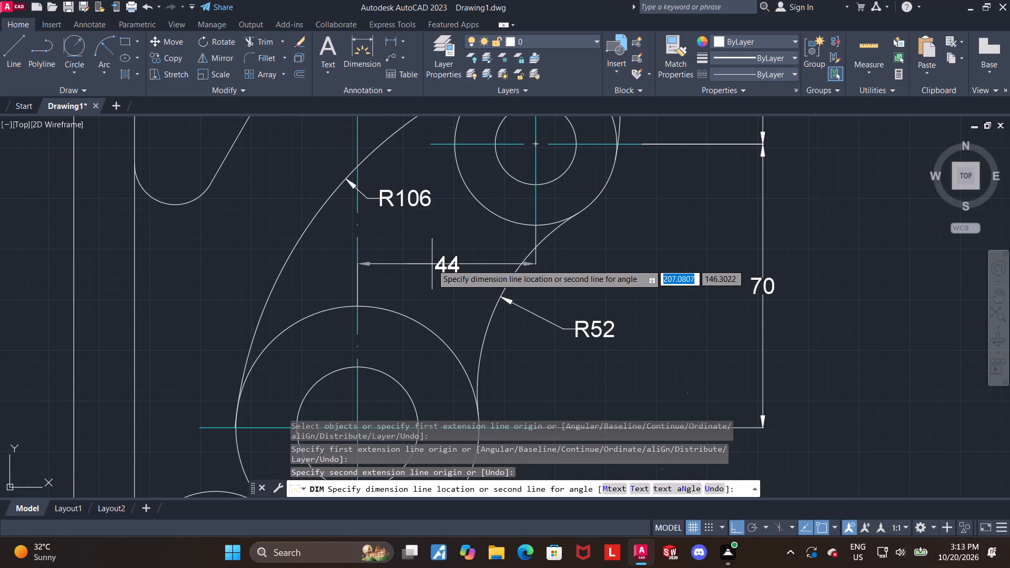
left_click(432, 264)
key("Escape")
Add a radius dimension to the rounded bottom corner of the vertical strip, with its leader inside the arc.
scroll(432, 264, "down", 2)
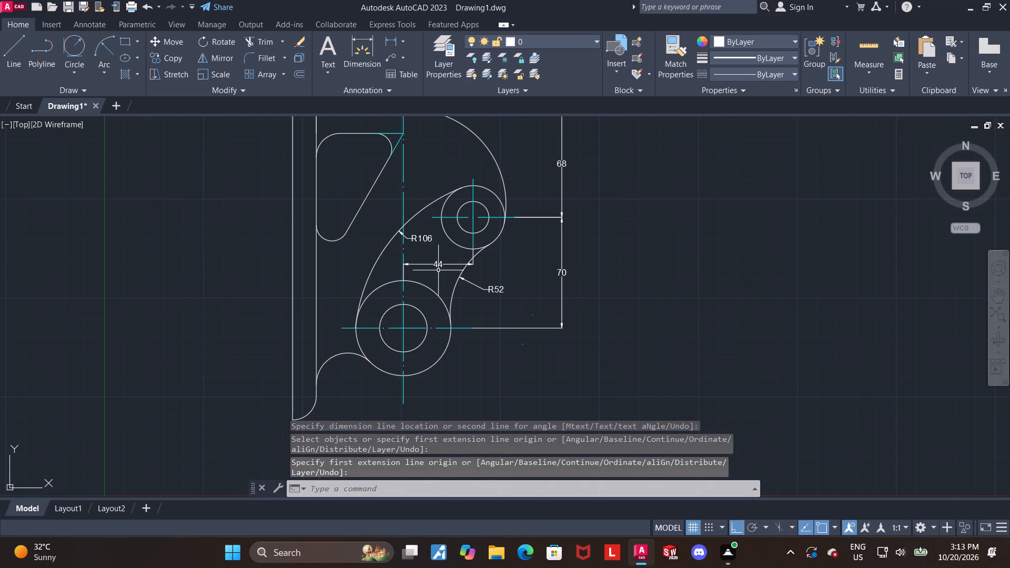
scroll(442, 277, "down", 1)
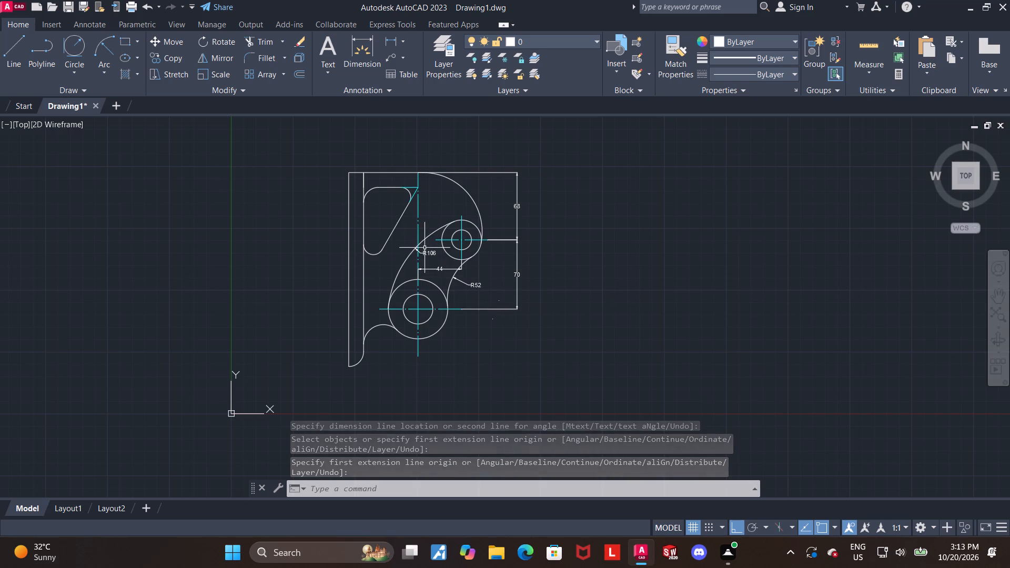
middle_click_drag(433, 264, 451, 286)
scroll(435, 219, "up", 1)
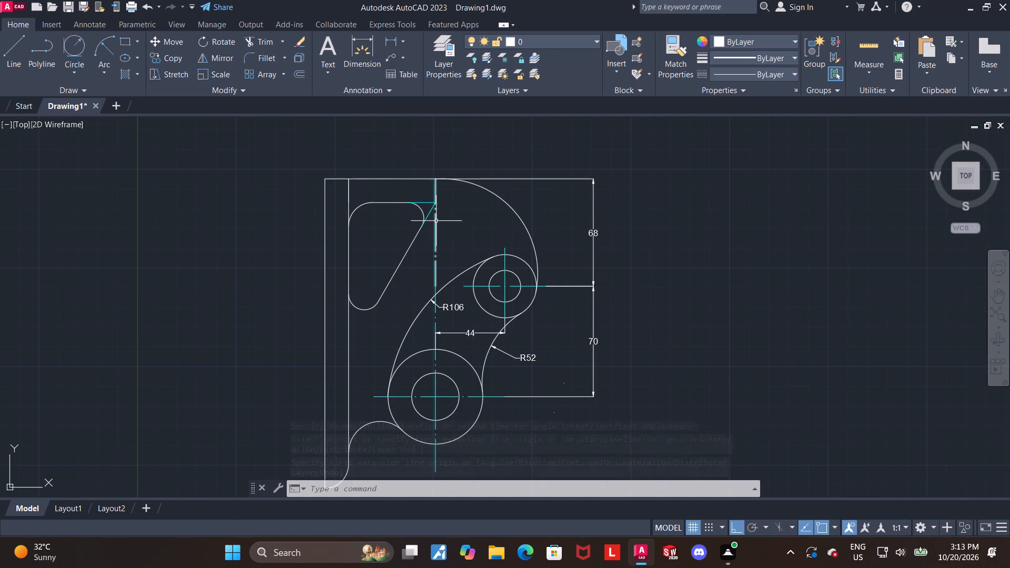
left_click(367, 53)
middle_click_drag(384, 253, 426, 161)
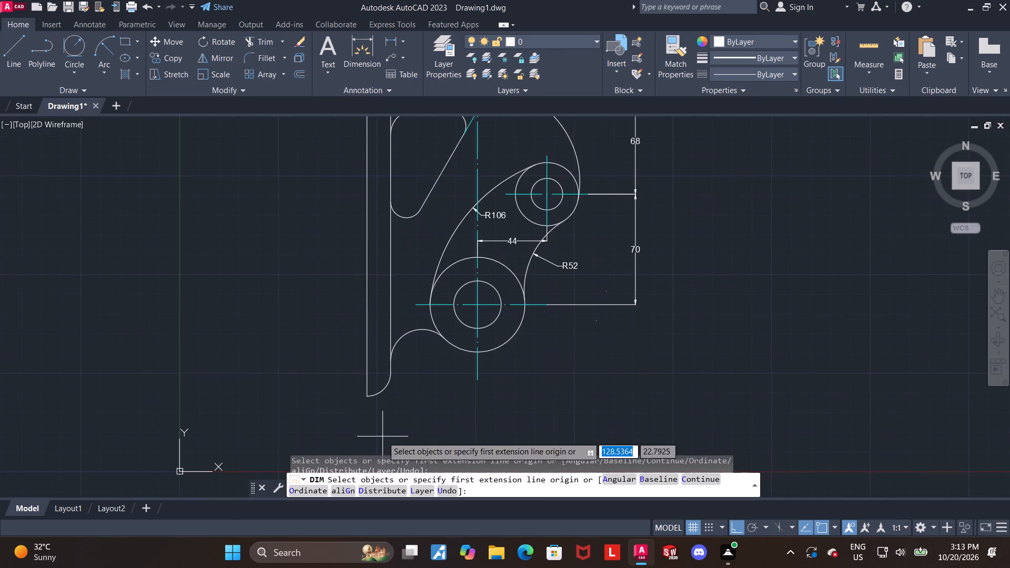
scroll(391, 394, "up", 4)
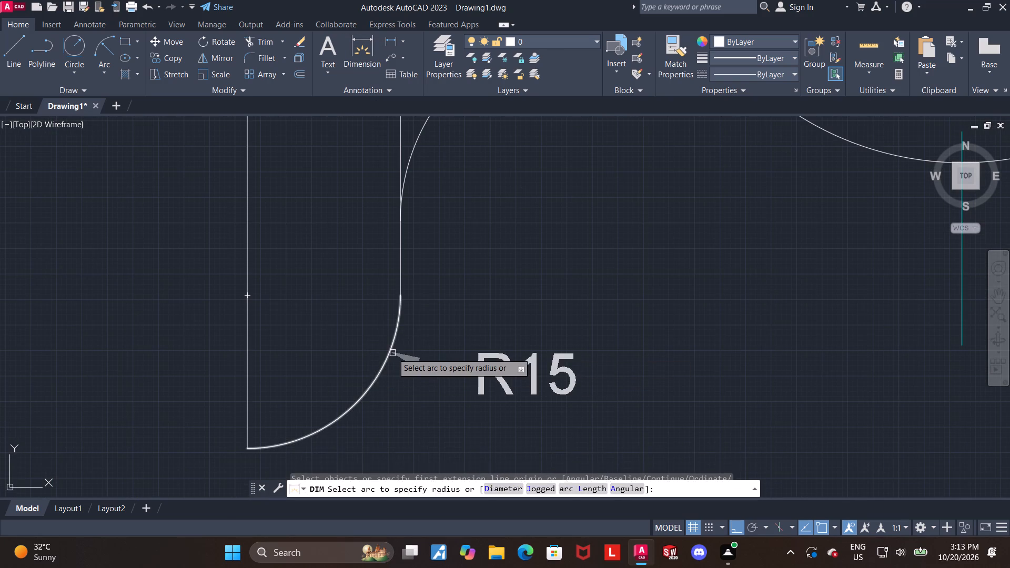
left_click(392, 353)
scroll(392, 353, "down", 1)
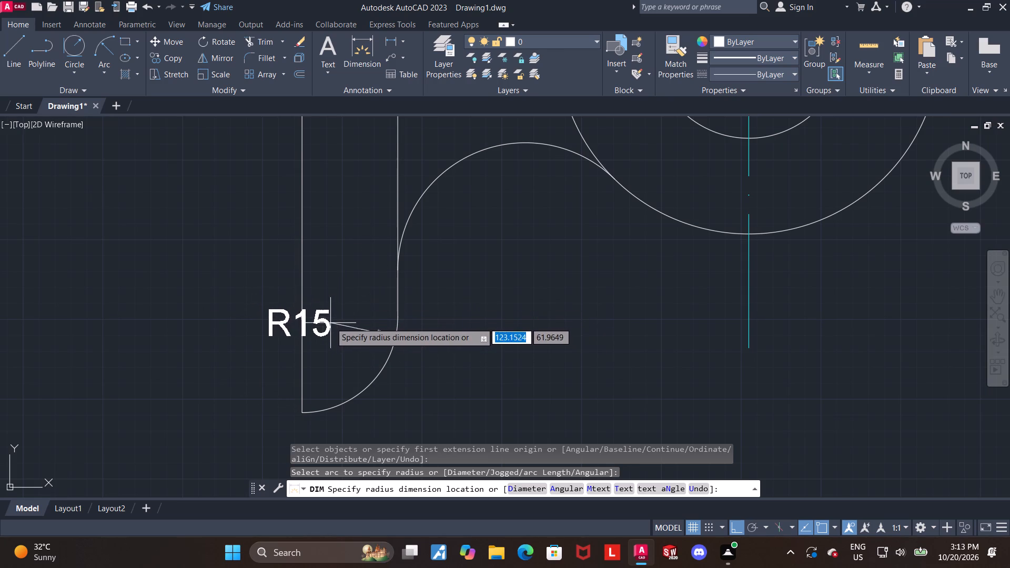
left_click(316, 343)
key("Escape")
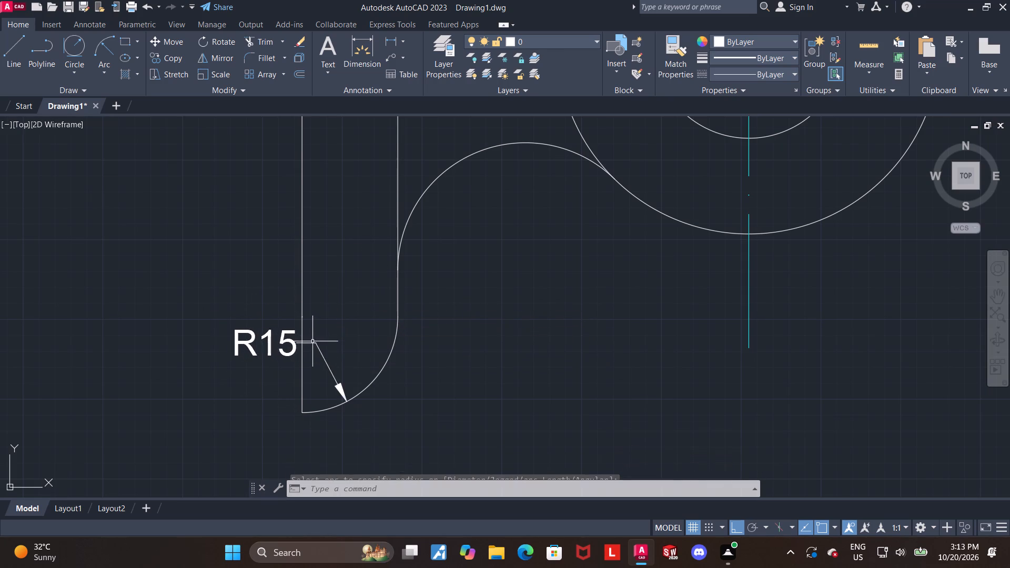
Add an overall height dimension from the bottom to the top of the strip's outer vertical edge, placed outside the profile.
scroll(449, 336, "down", 1)
left_click(367, 38)
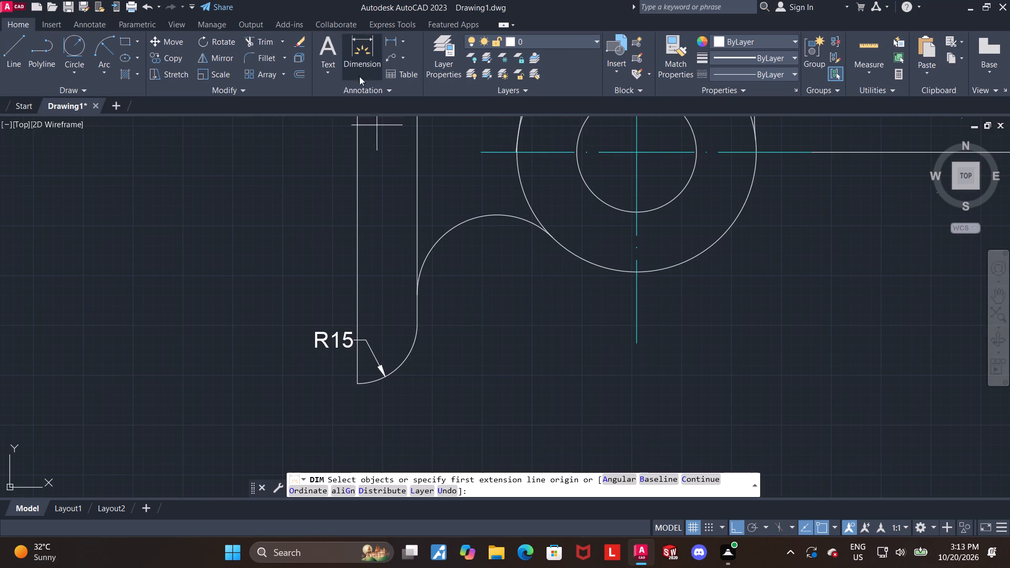
left_click(356, 384)
scroll(356, 384, "down", 1)
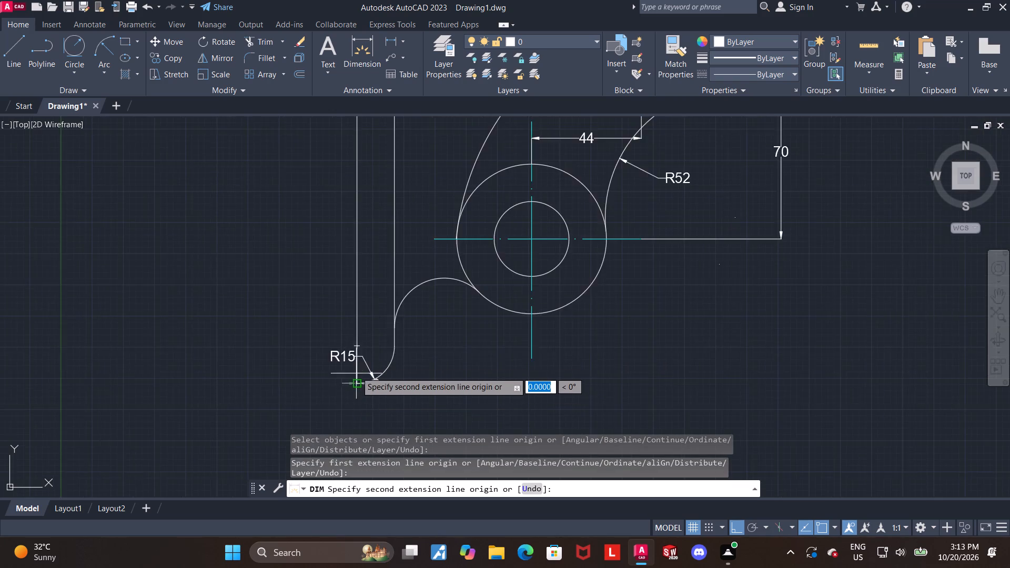
scroll(357, 351, "down", 3)
scroll(364, 229, "up", 1)
left_click(353, 248)
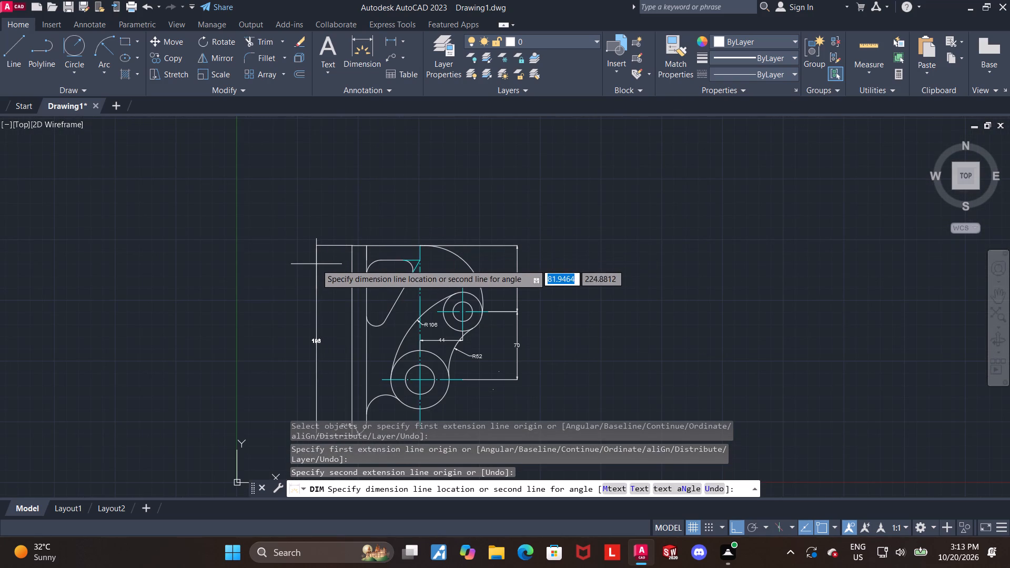
scroll(316, 270, "up", 2)
scroll(316, 271, "down", 2)
scroll(331, 274, "up", 1)
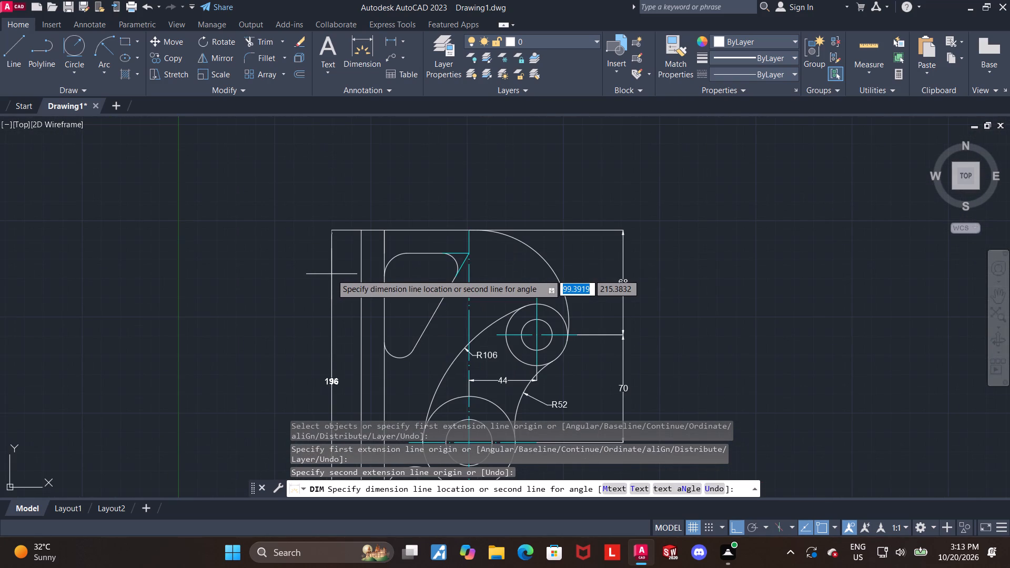
scroll(318, 276, "down", 2)
scroll(318, 283, "up", 1)
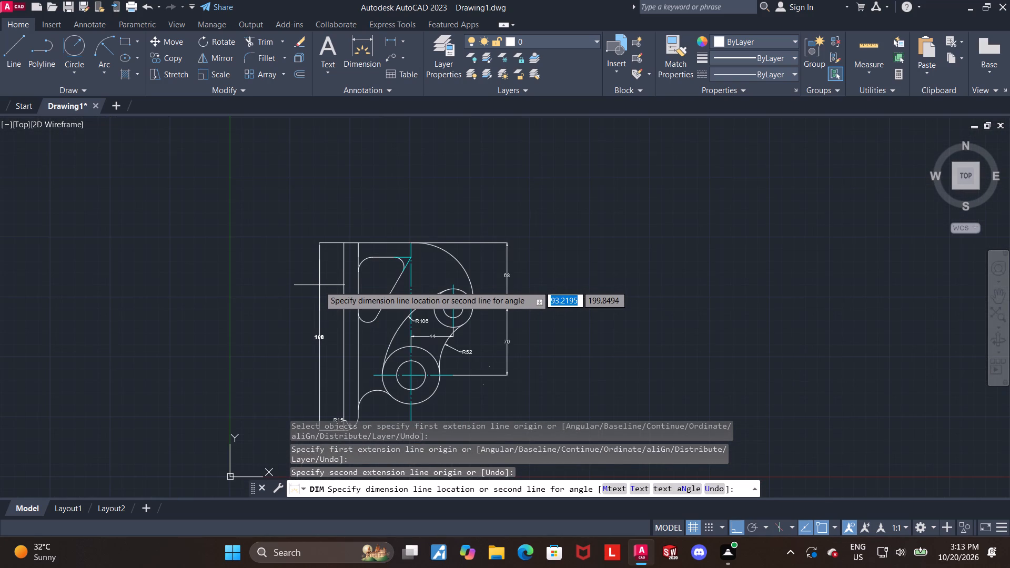
left_click(319, 286)
key("Escape")
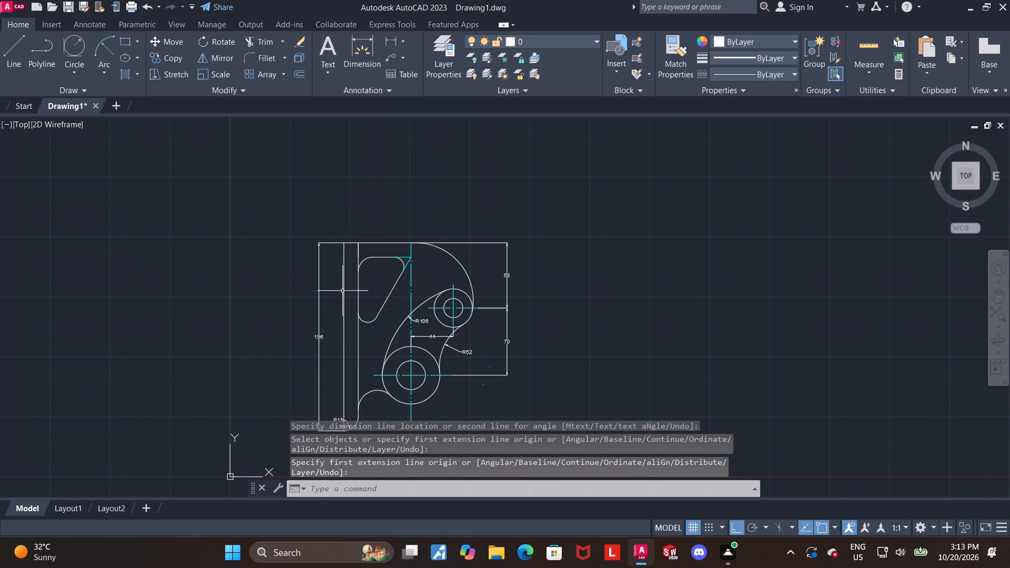
Add a horizontal dimension for the width of the vertical strip, placed above the profile's top edge.
scroll(332, 342, "up", 3)
scroll(337, 385, "down", 1)
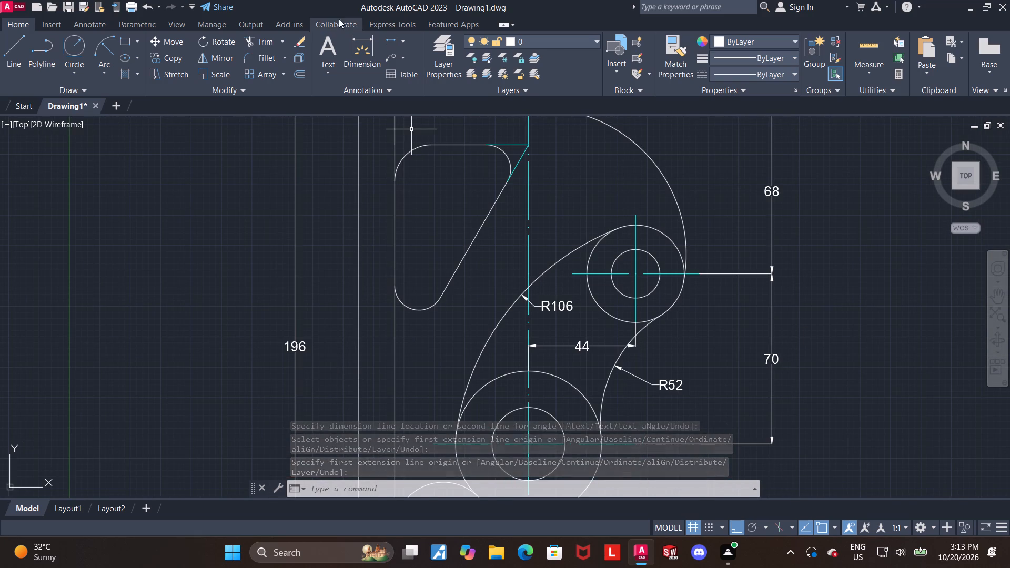
scroll(377, 149, "down", 4)
scroll(383, 115, "up", 4)
left_click(366, 55)
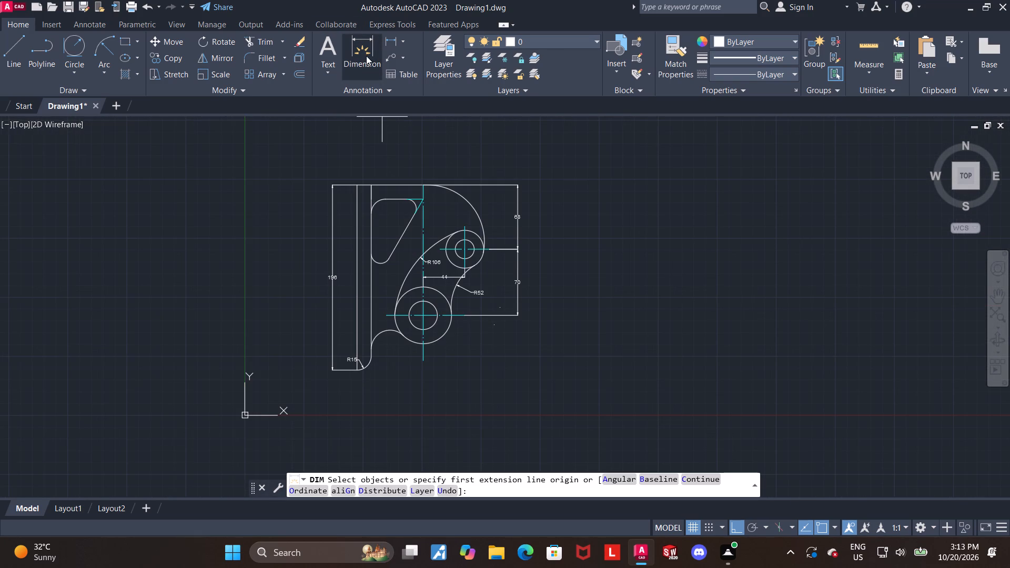
scroll(339, 184, "up", 2)
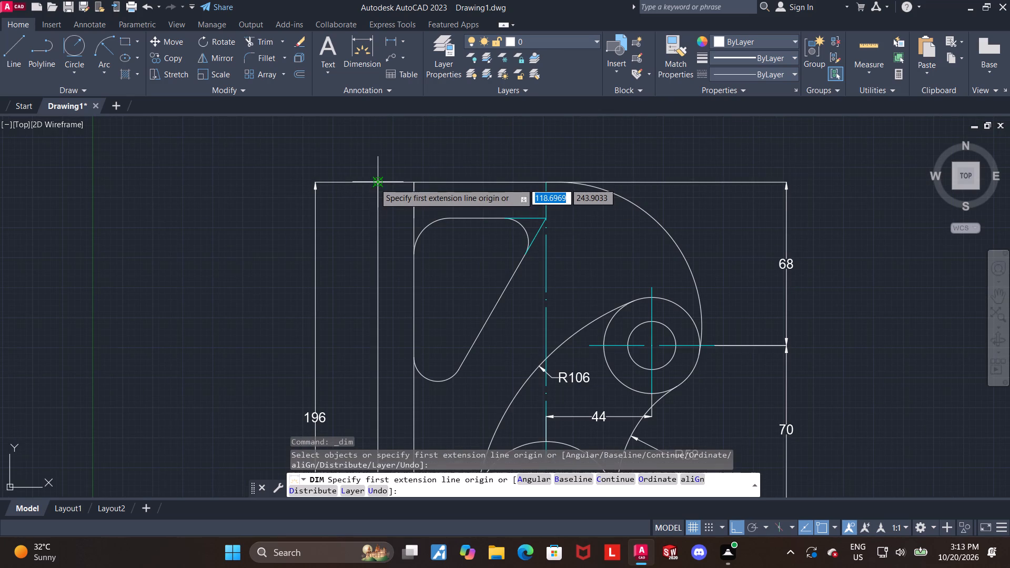
left_click(378, 182)
left_click(412, 181)
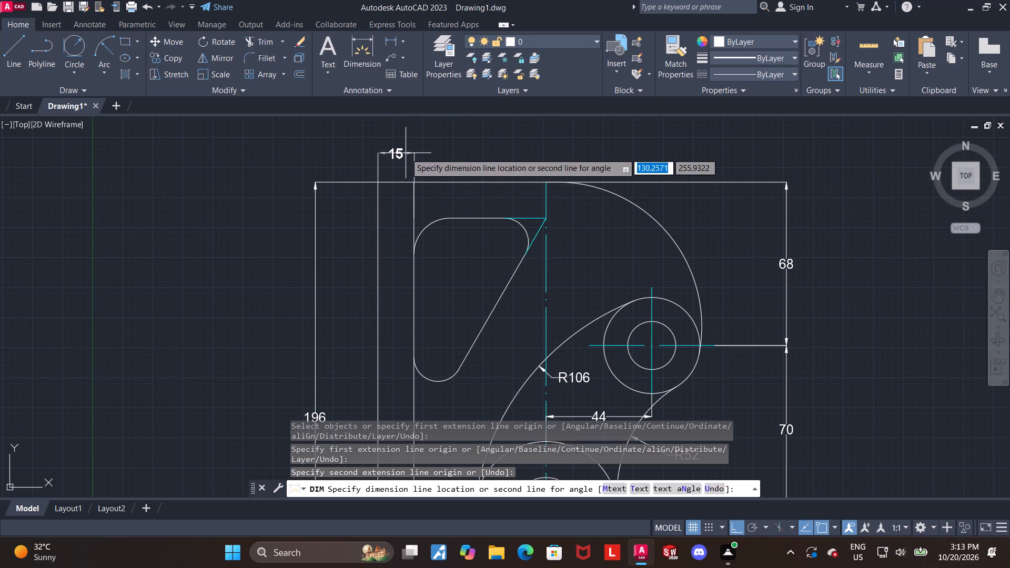
left_click(405, 153)
key("Escape")
Add a vertical dimension from the profile's top edge to the triangular cutout's top edge, placed just outside the vertical strip.
scroll(403, 160, "down", 2)
scroll(407, 165, "up", 2)
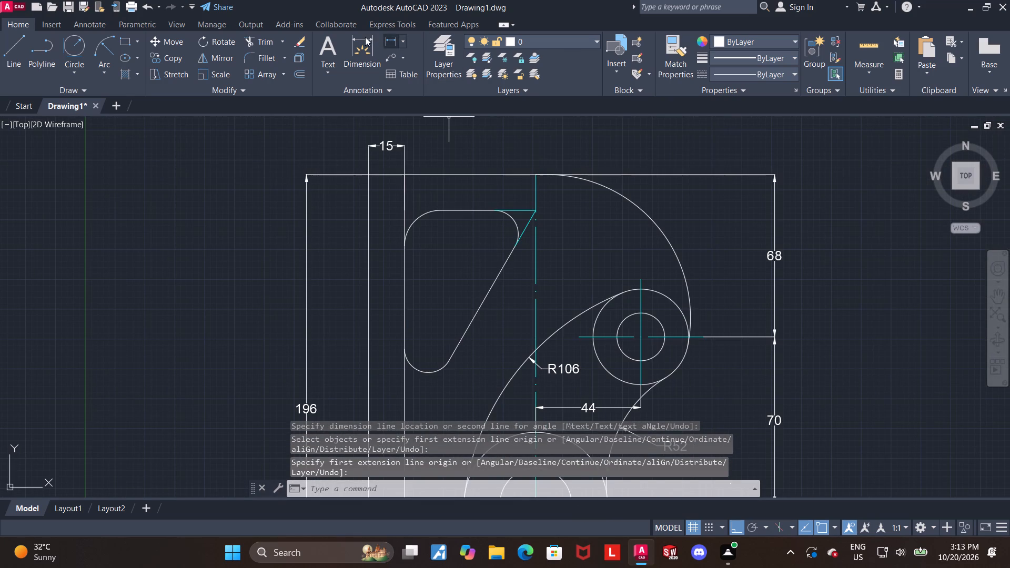
left_click(365, 37)
left_click(404, 173)
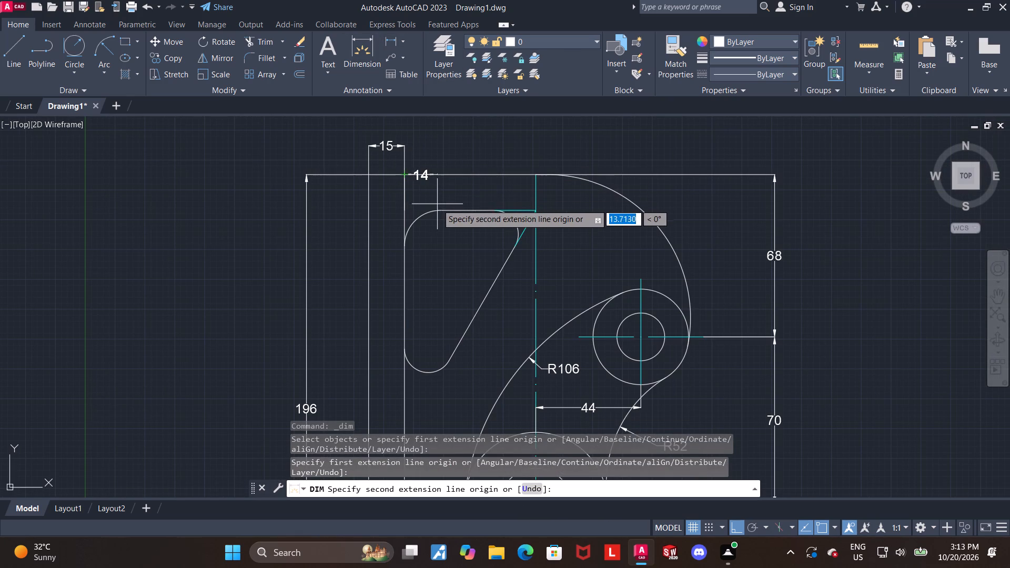
left_click(438, 208)
left_click(344, 206)
key("Escape")
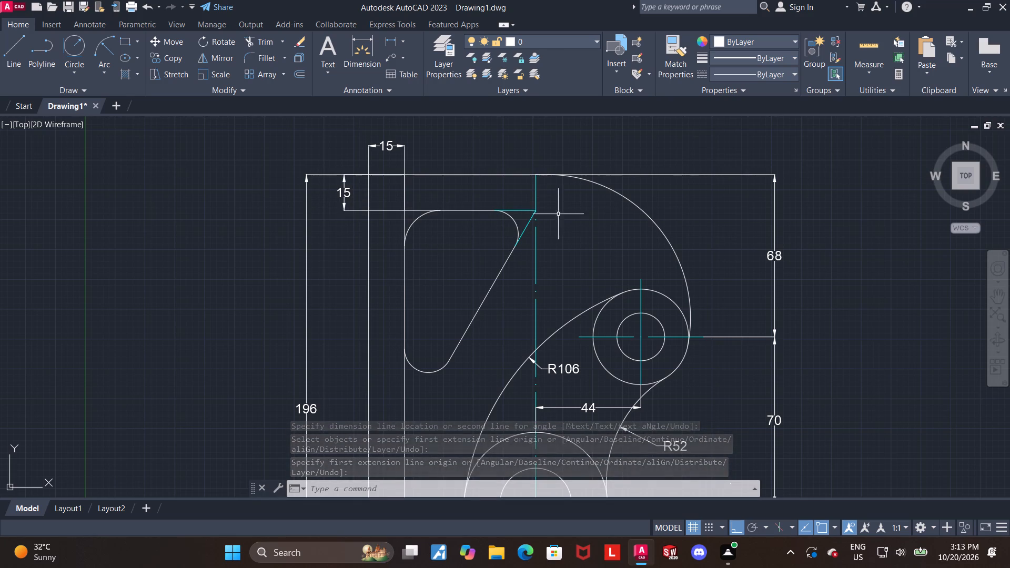
Add a horizontal dimension from the strip's inner edge to the vertical centre line, above the profile in line with the strip-width dimension.
middle_click_drag(578, 213, 555, 259)
key("Escape")
left_click(358, 45)
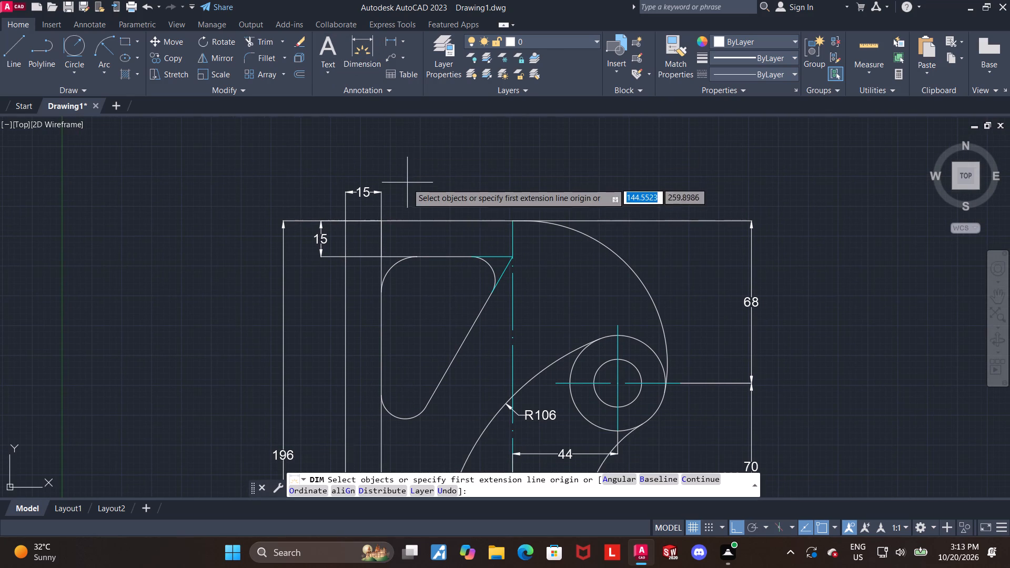
left_click(383, 222)
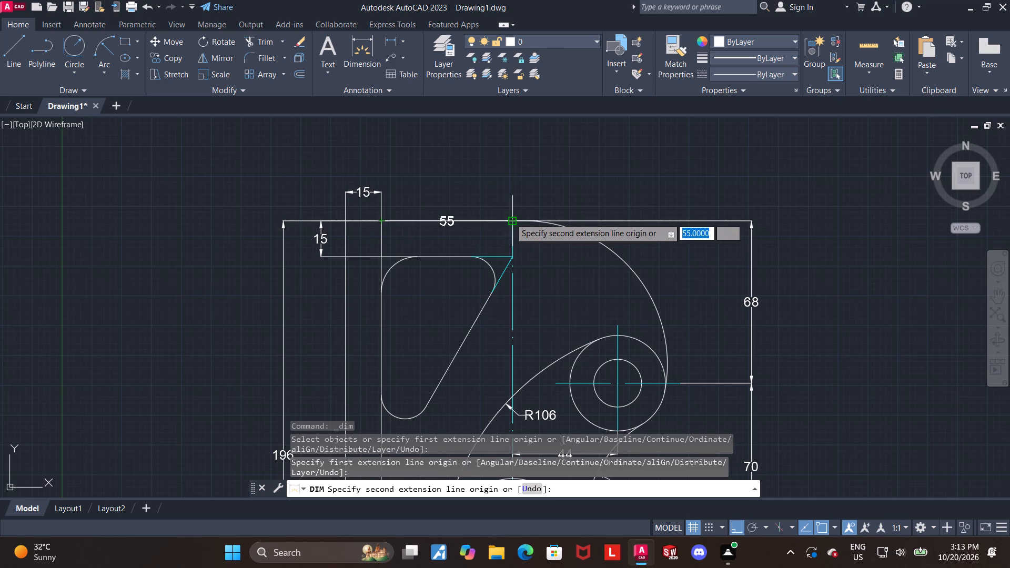
left_click(510, 218)
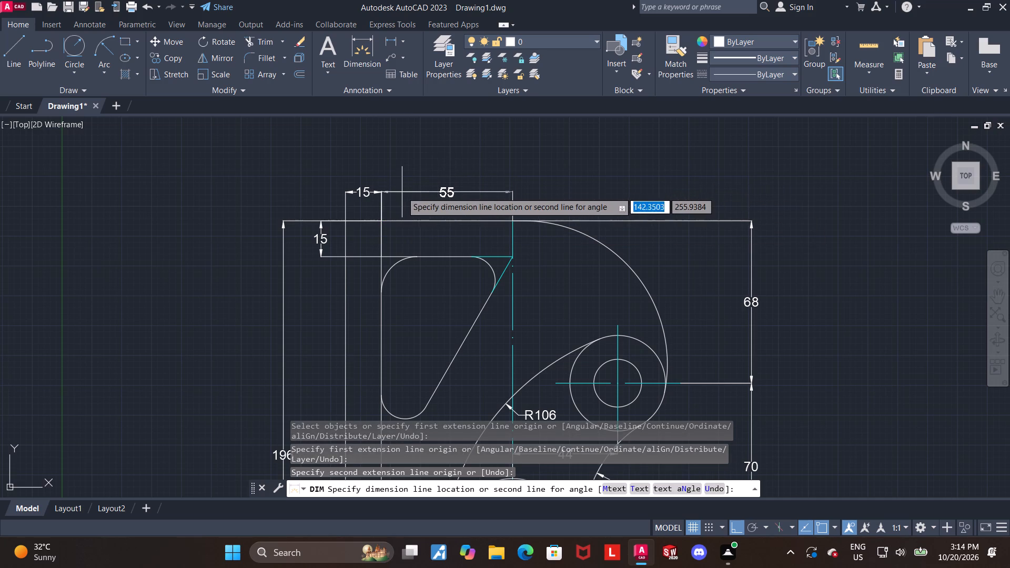
left_click(382, 191)
key("Escape")
Add an angular dimension between the triangular cutout's top edge and its sloped edge, placed inside the cutout.
middle_click_drag(580, 180, 561, 161)
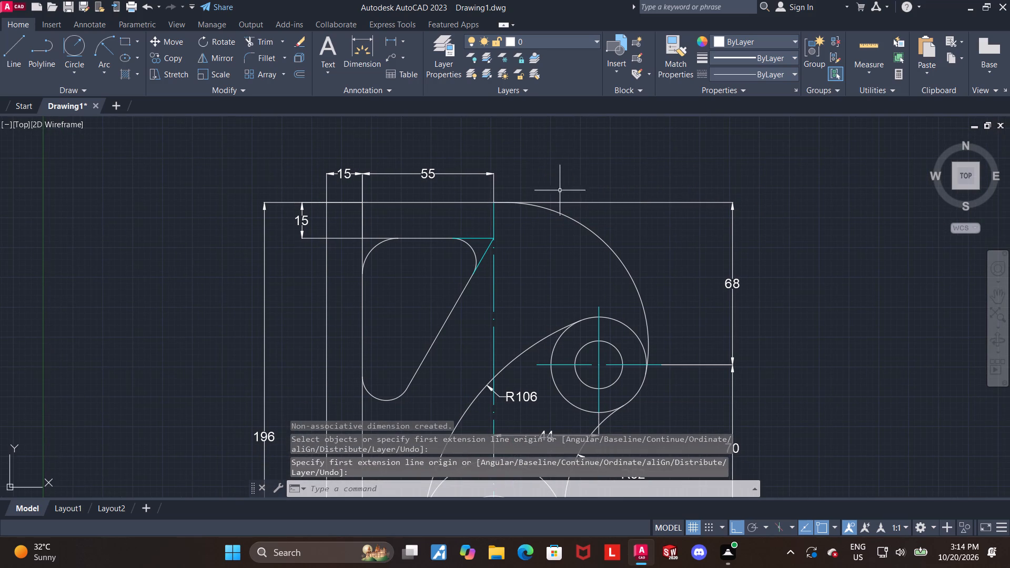
middle_click_drag(531, 259, 522, 219)
scroll(466, 218, "up", 1)
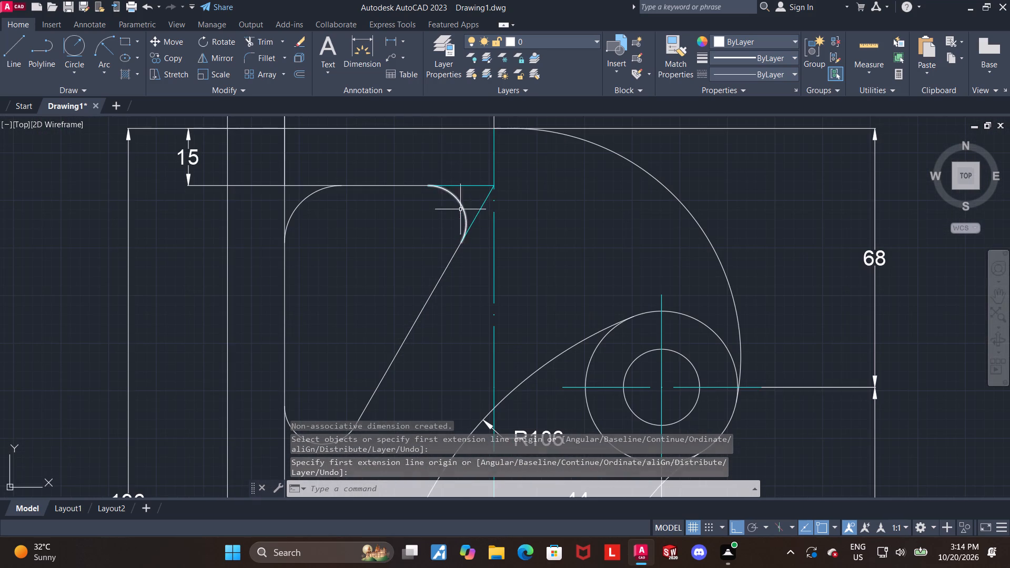
left_click(361, 49)
left_click(394, 182)
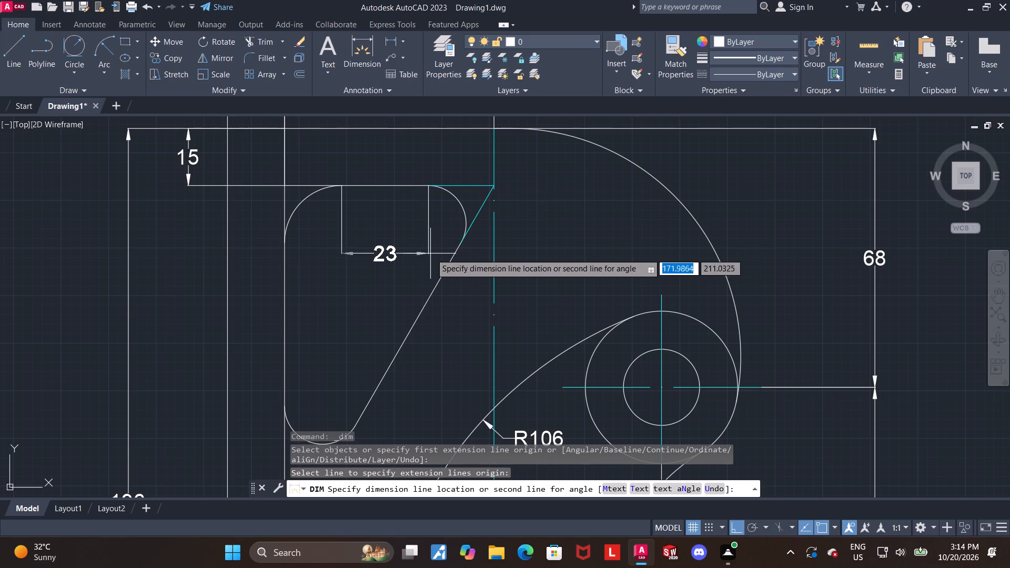
left_click(451, 261)
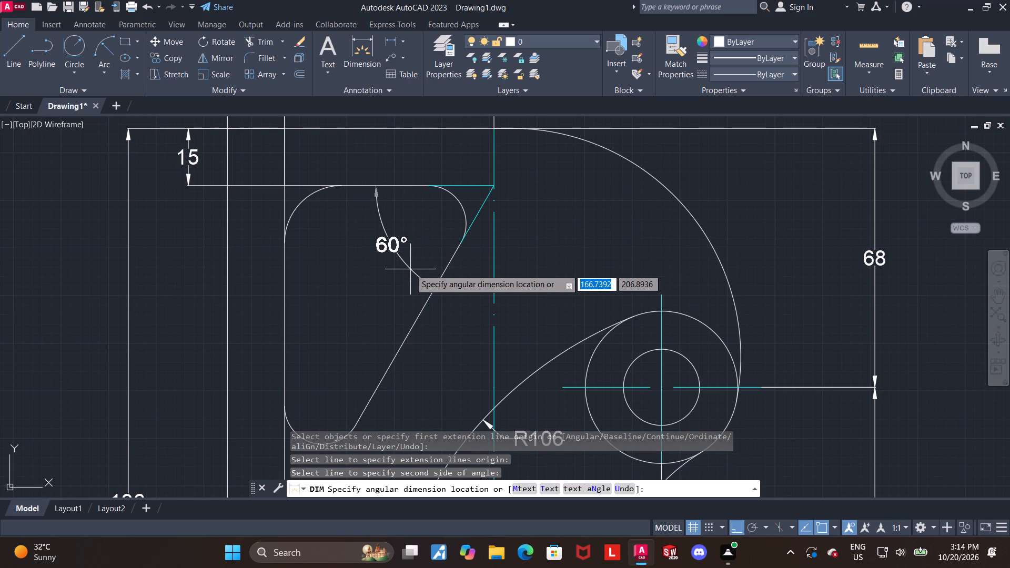
left_click(410, 270)
key("Escape")
Add a radius dimension to the cutout's rounded top corner beside the vertical strip, with the text inside the cutout.
left_click(363, 51)
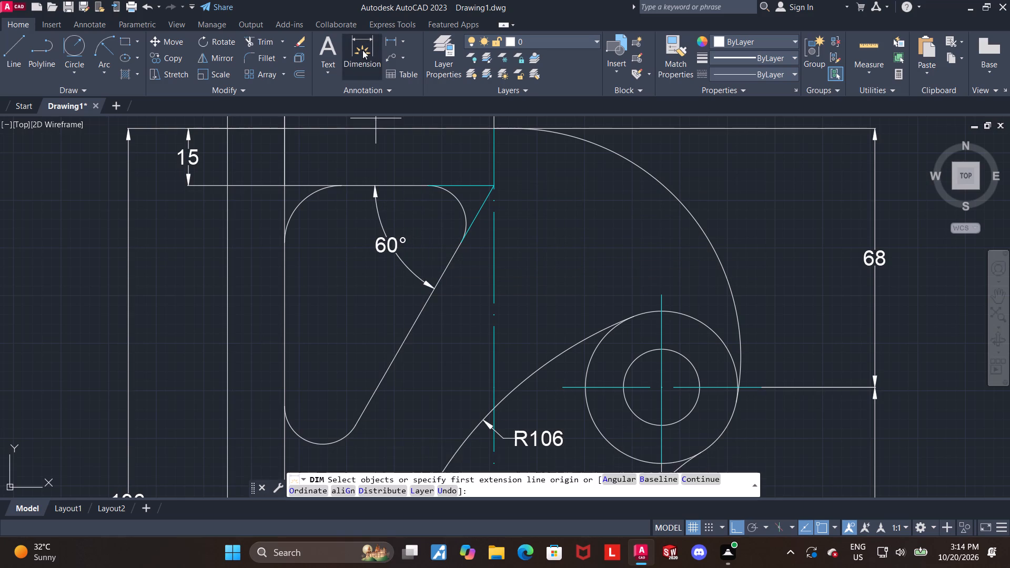
scroll(366, 182, "up", 1)
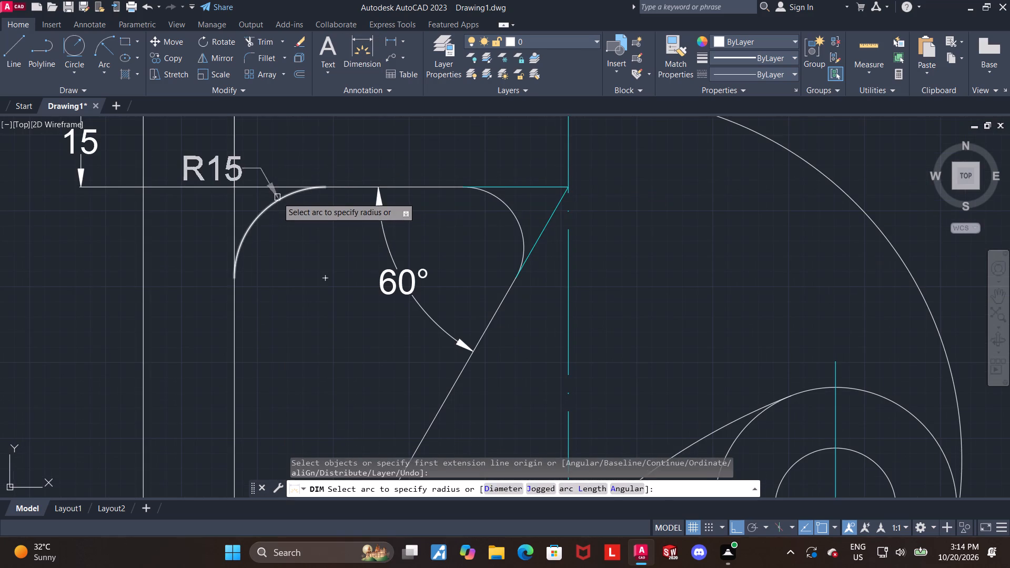
left_click(277, 197)
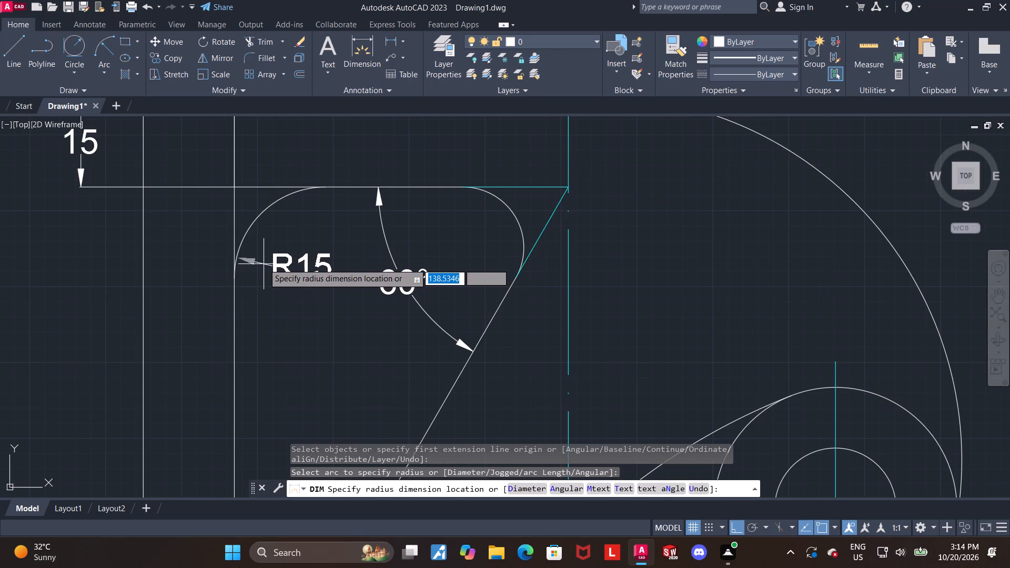
left_click(264, 250)
key("Escape")
key("Escape")
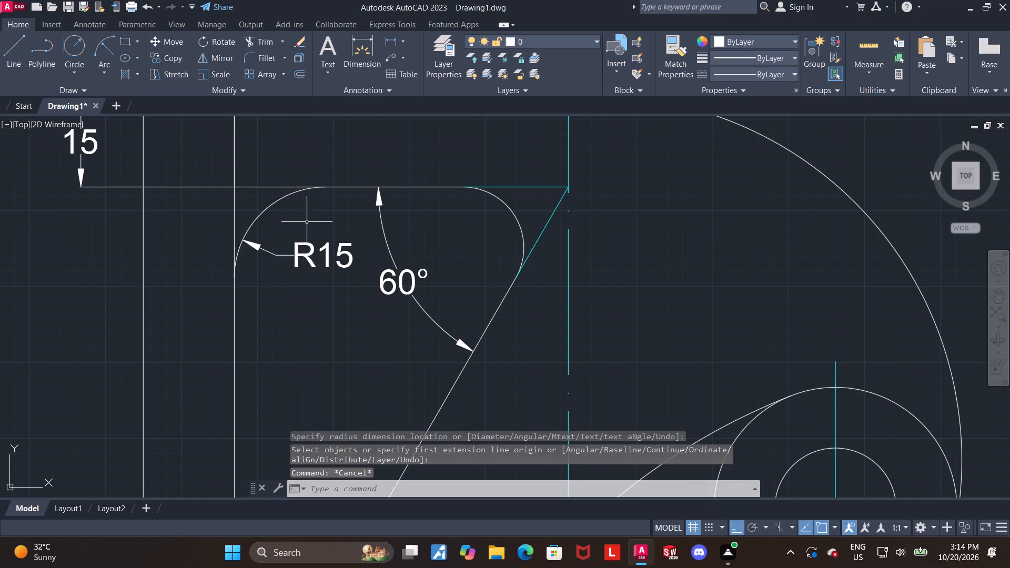
Add a radius dimension to the cutout's rounded top corner near the vertical centre line, with the text above the cutout.
left_click(363, 42)
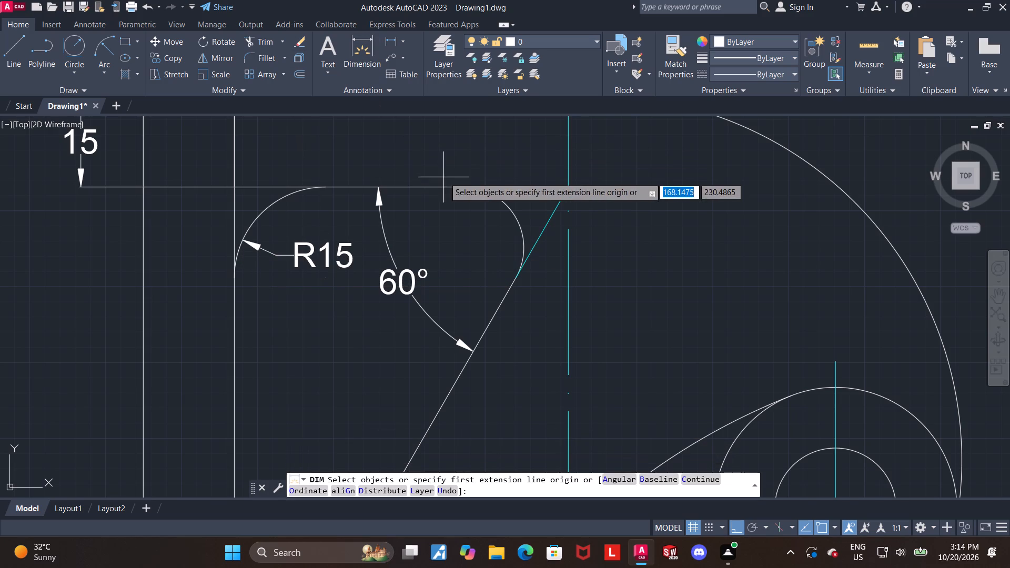
scroll(440, 190, "up", 1)
scroll(515, 246, "down", 2)
scroll(530, 219, "up", 1)
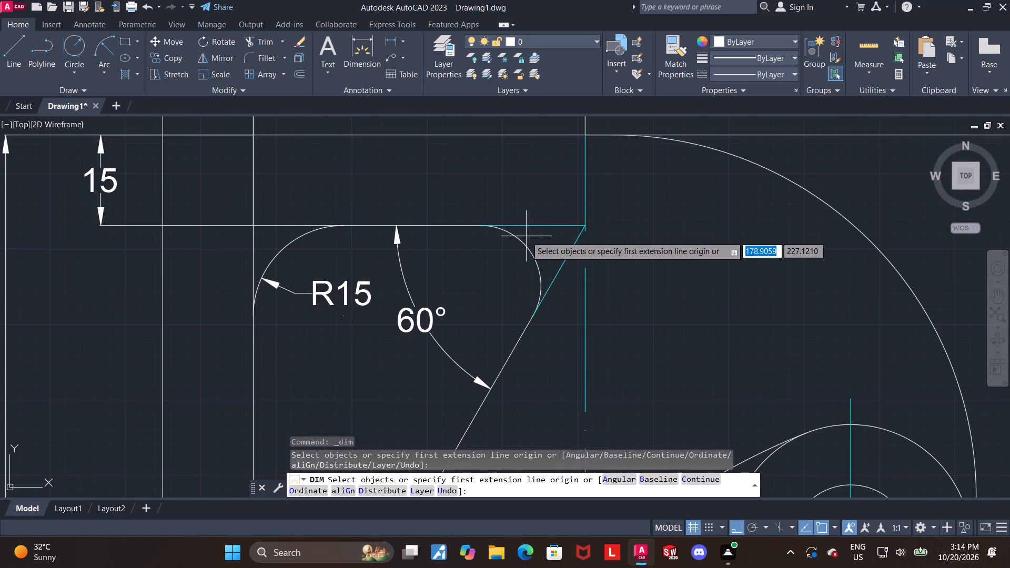
left_click(518, 238)
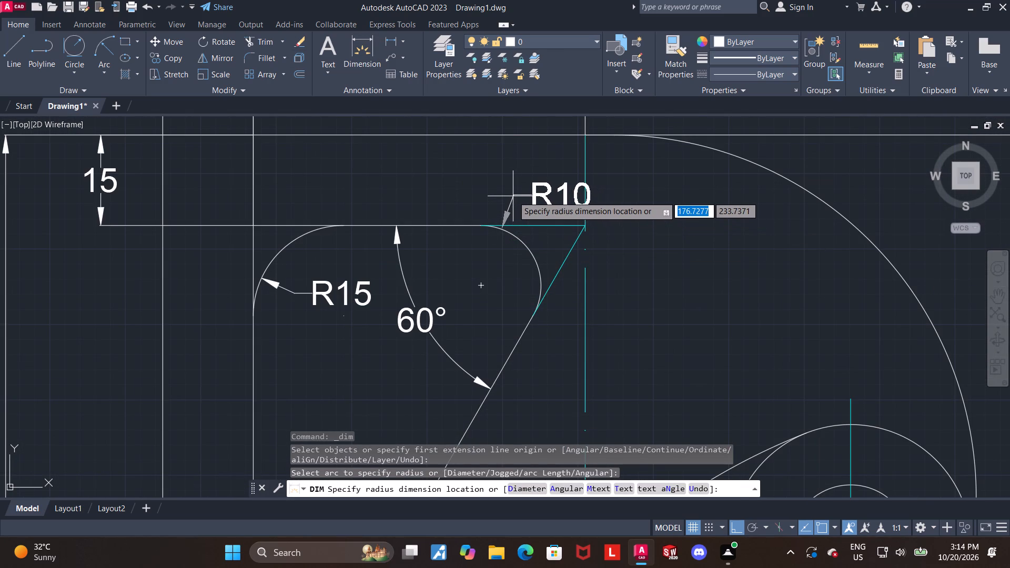
key("Escape")
left_click(513, 196)
key("Escape")
key("Escape")
left_click(353, 52)
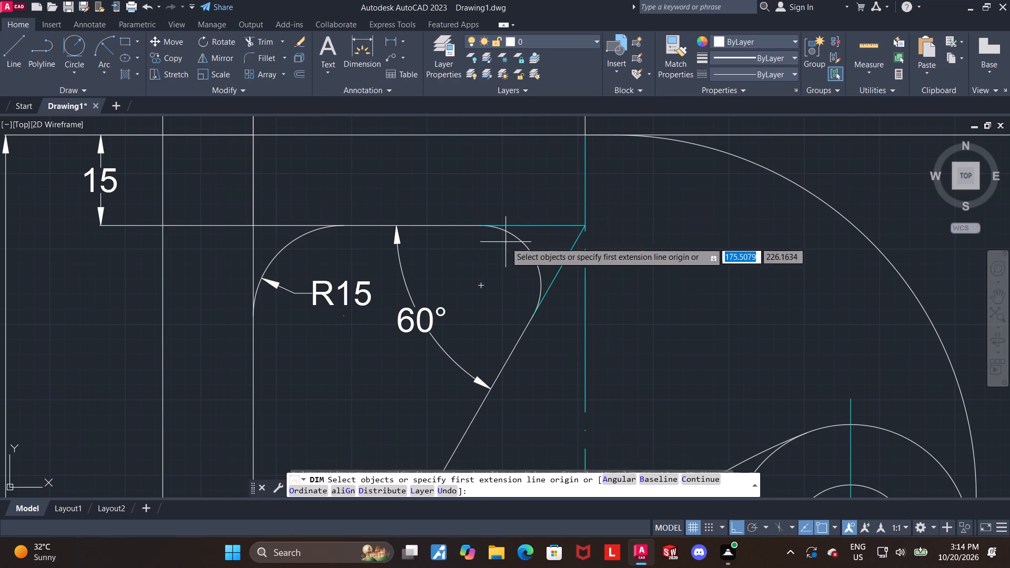
left_click(515, 237)
left_click(501, 179)
key("Escape")
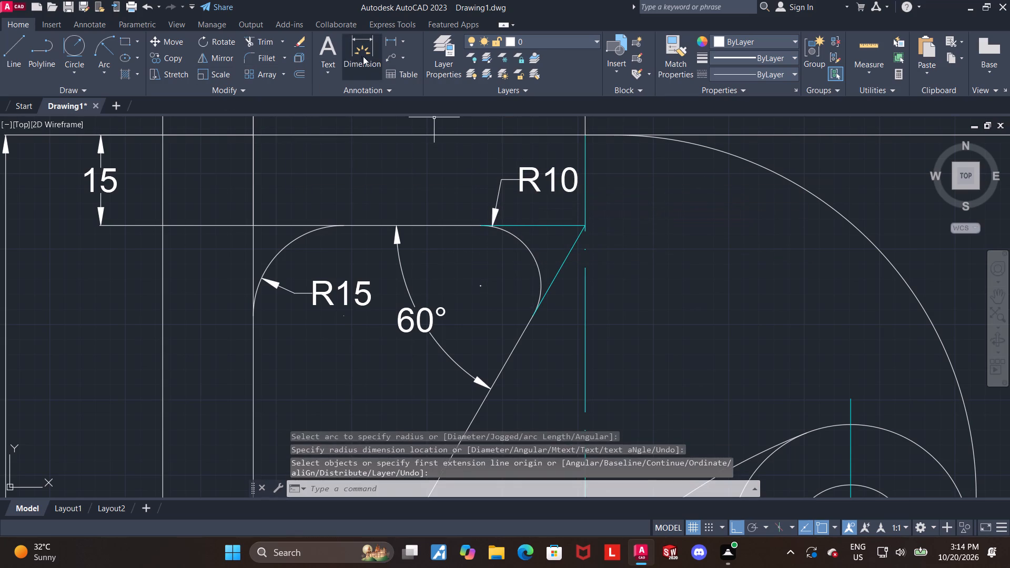
Add a radius dimension to the cutout's rounded bottom corner, with the text just below and outside the cutout.
left_click(360, 54)
scroll(397, 102, "down", 2)
scroll(411, 319, "down", 2)
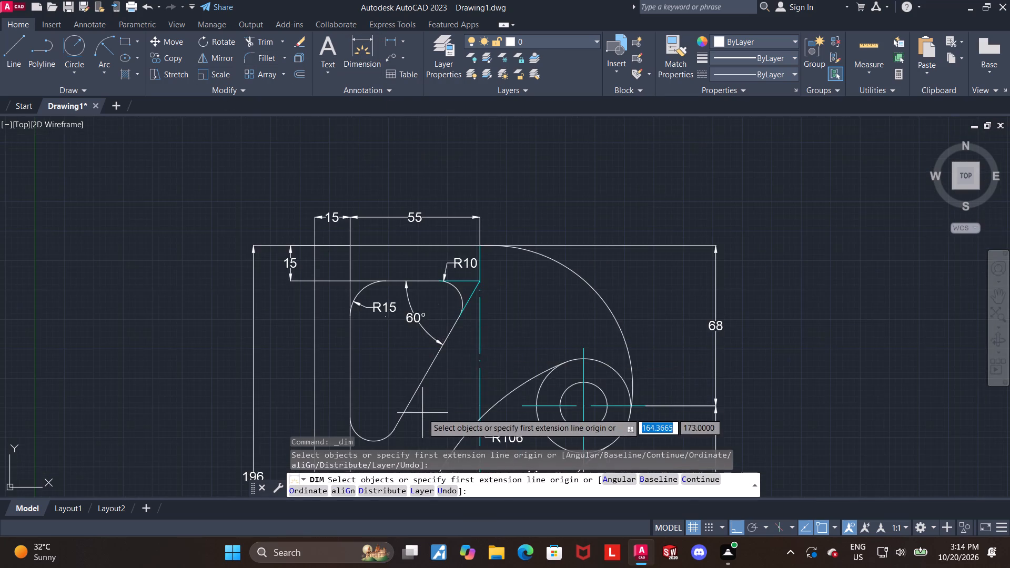
scroll(422, 413, "down", 3)
scroll(411, 435, "up", 3)
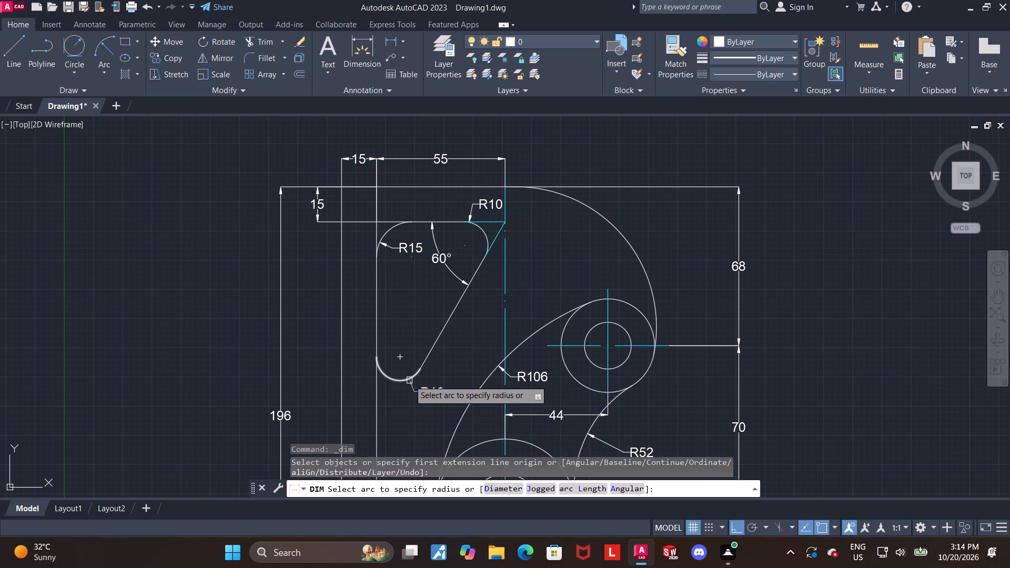
left_click(409, 380)
left_click(413, 393)
key("Escape")
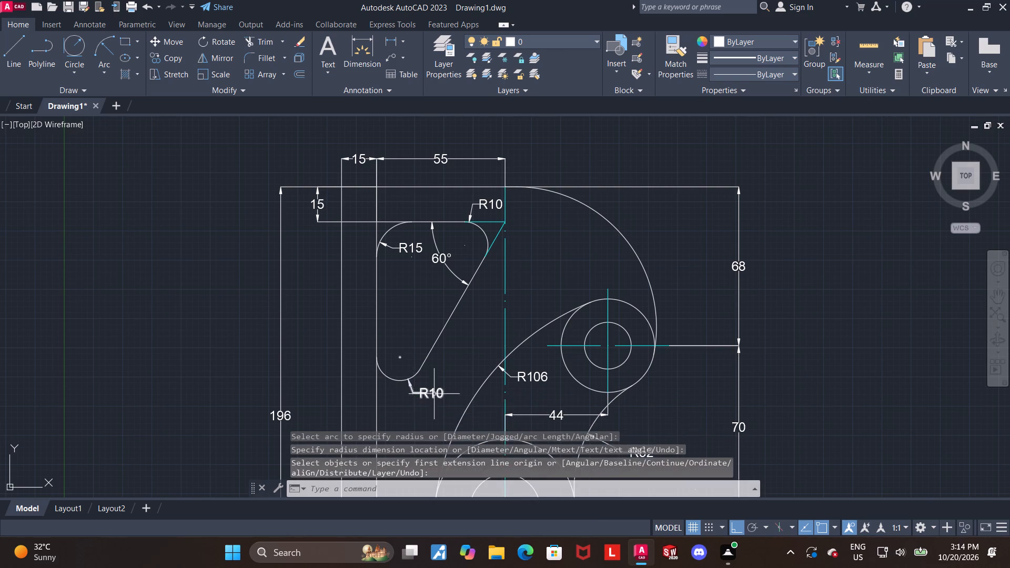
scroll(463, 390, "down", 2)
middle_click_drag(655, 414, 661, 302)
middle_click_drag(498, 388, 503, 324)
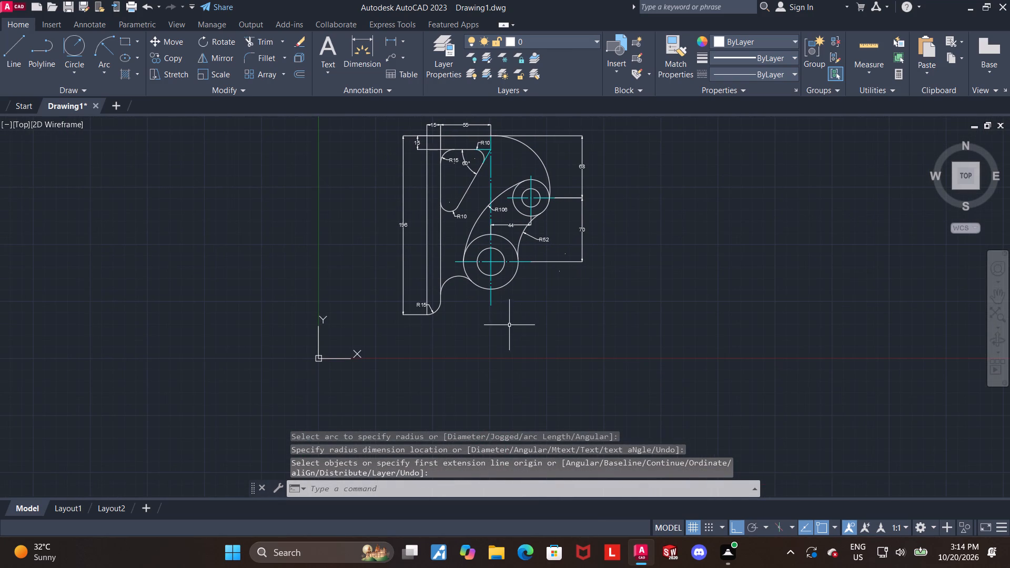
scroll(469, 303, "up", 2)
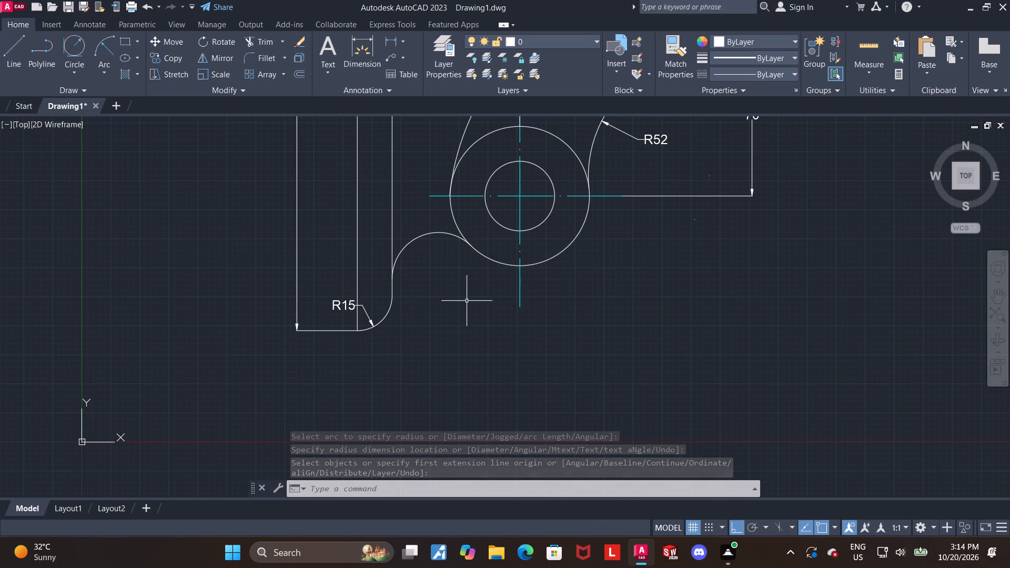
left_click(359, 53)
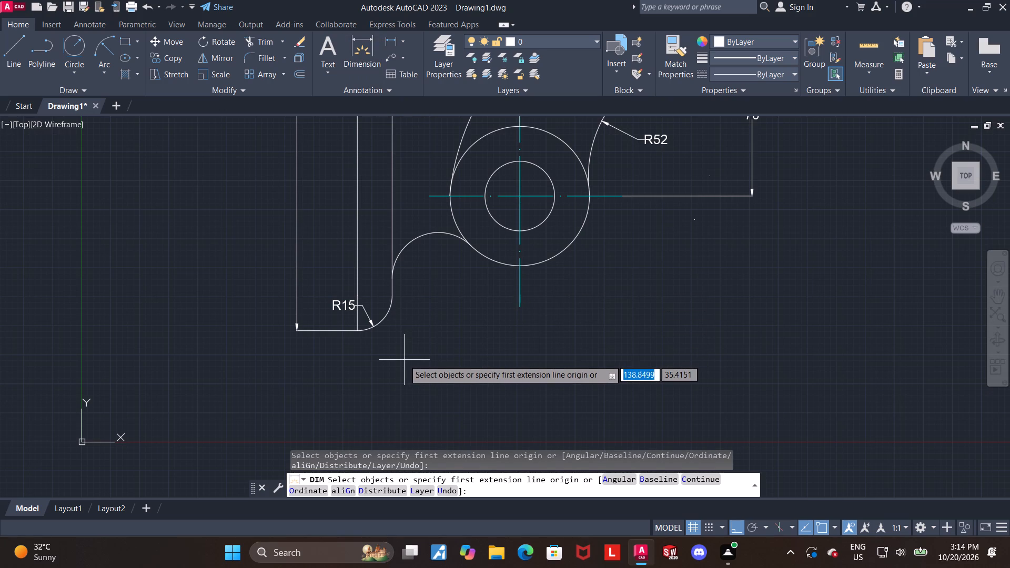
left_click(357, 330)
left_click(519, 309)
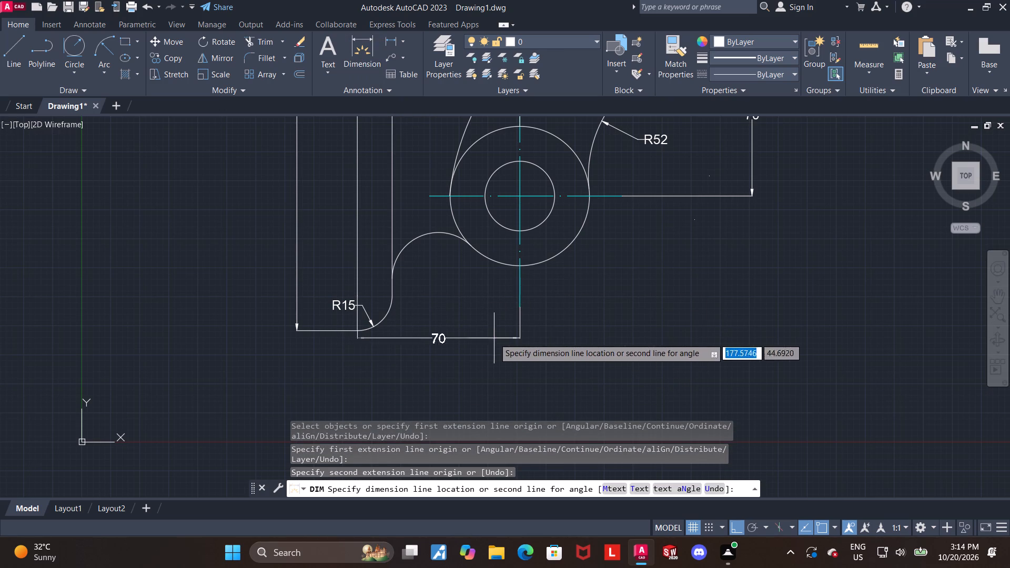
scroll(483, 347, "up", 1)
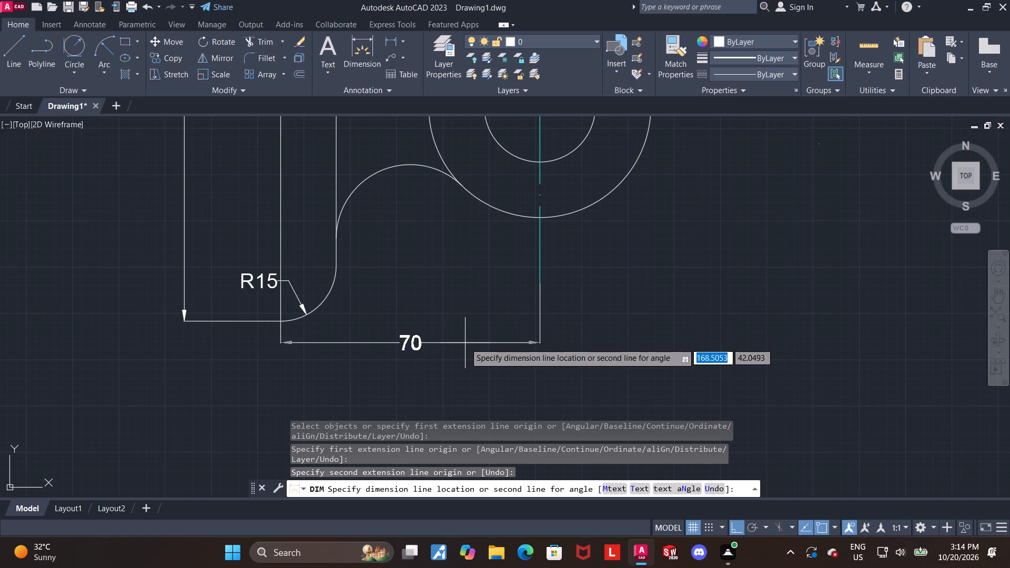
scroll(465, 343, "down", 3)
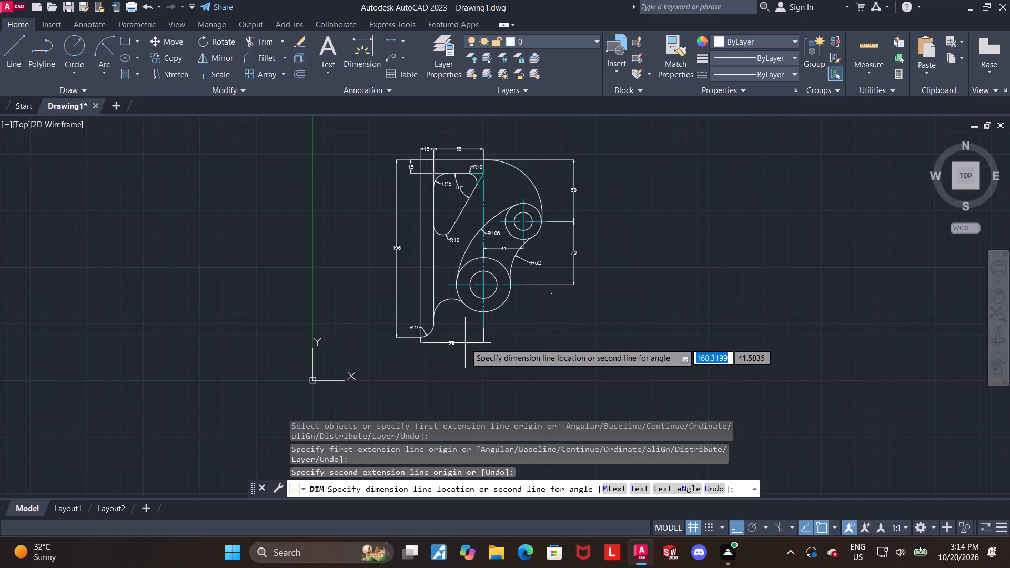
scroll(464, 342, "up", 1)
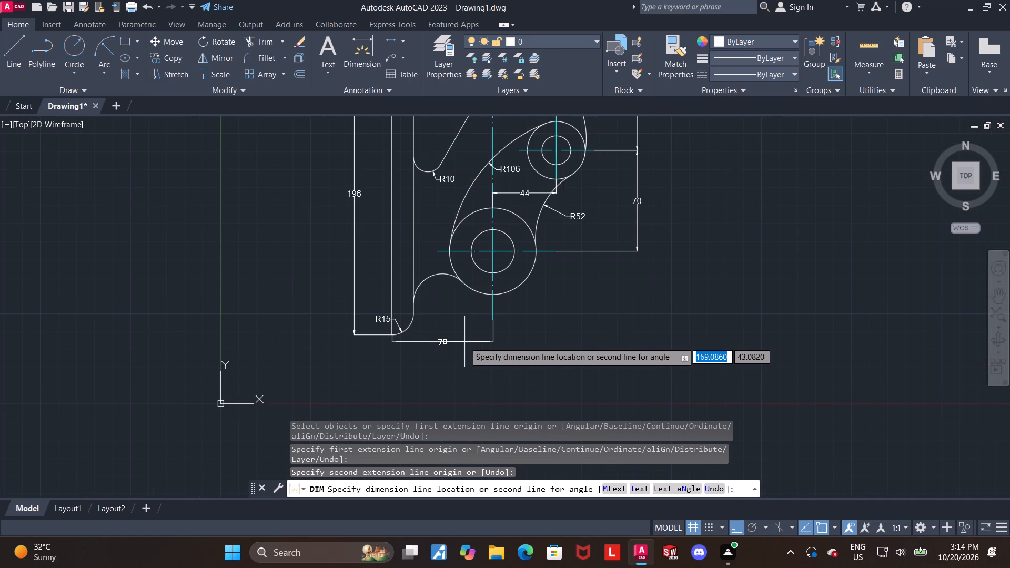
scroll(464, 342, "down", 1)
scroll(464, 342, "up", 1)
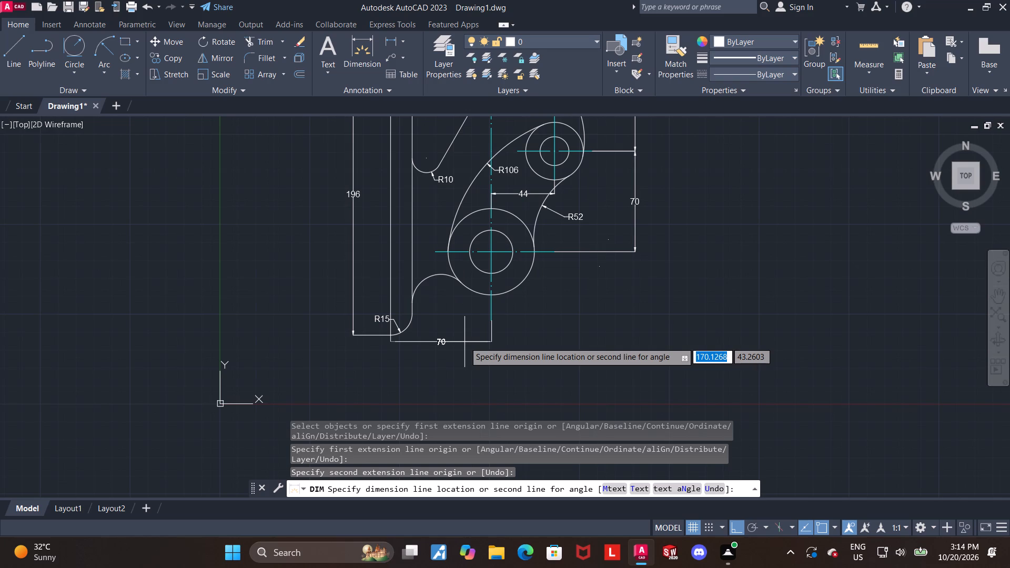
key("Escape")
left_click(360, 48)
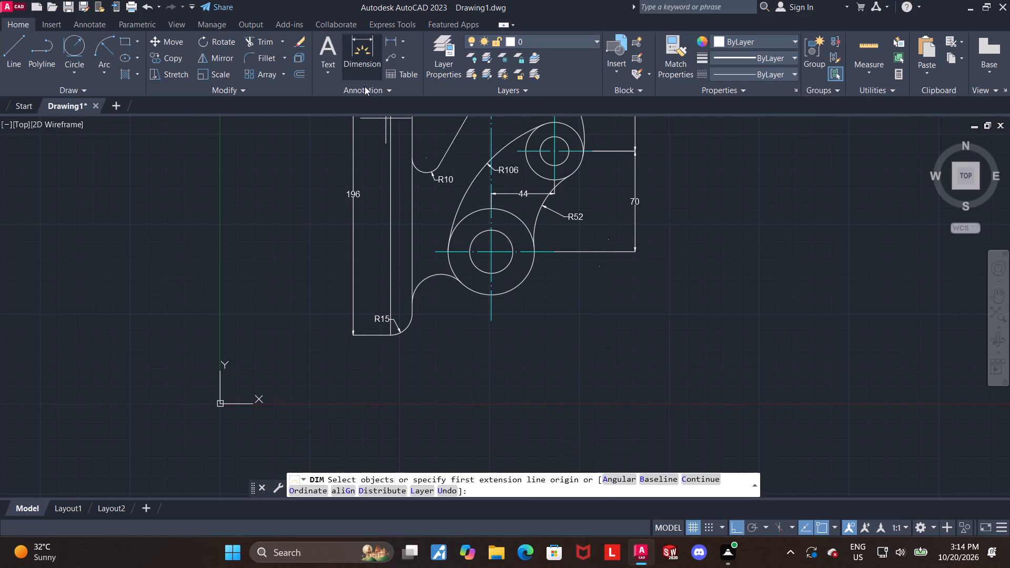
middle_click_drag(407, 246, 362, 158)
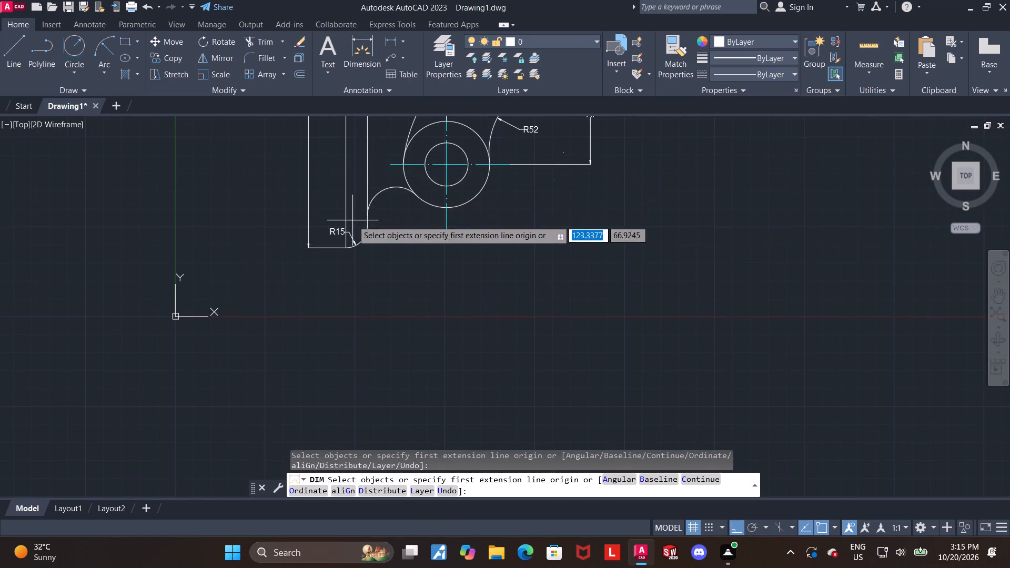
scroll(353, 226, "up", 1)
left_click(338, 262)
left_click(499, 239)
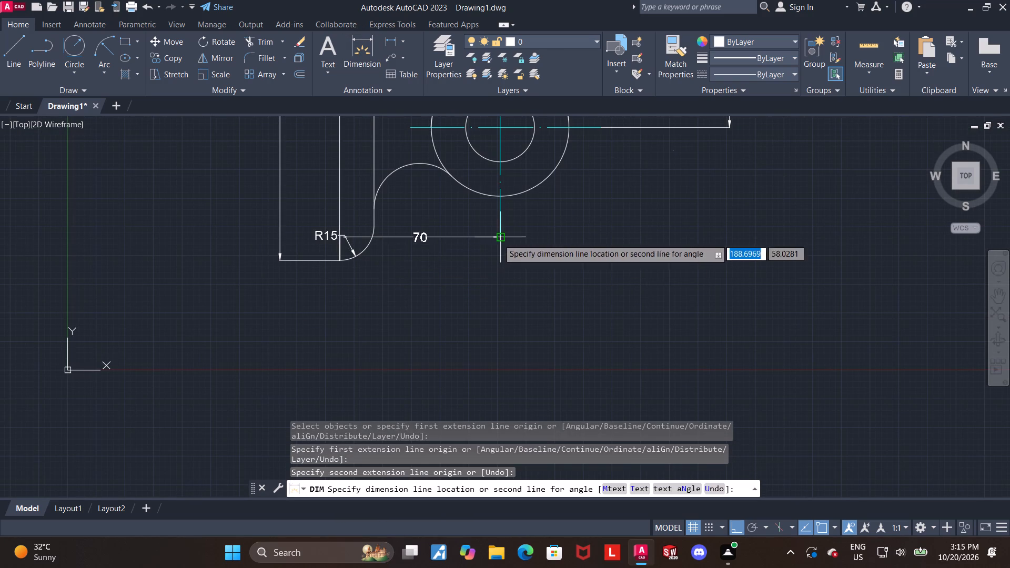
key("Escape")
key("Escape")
Trim away the concave arc joining the strip to the lower concentric circles, and the lower half of their outer circle.
scroll(488, 281, "down", 2)
middle_click(527, 265)
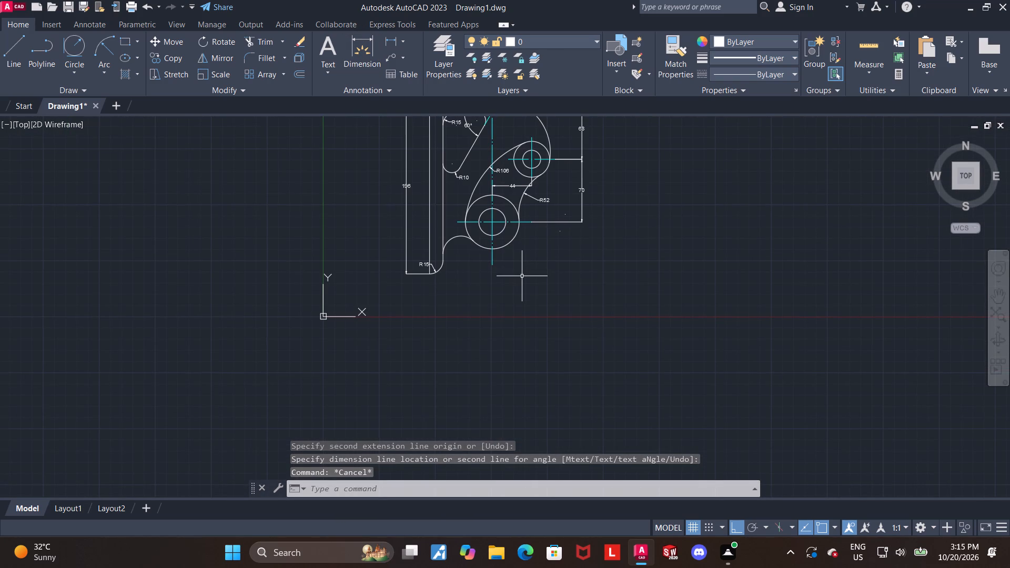
middle_click_drag(520, 285, 519, 297)
scroll(529, 241, "up", 2)
left_click(254, 45)
left_click_drag(342, 270, 338, 240)
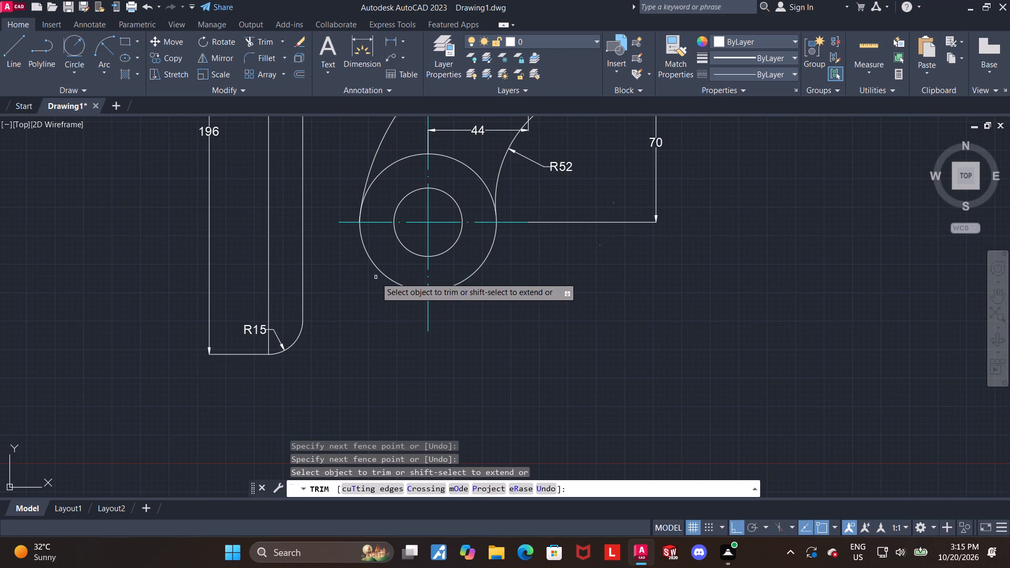
left_click(378, 270)
middle_click_drag(387, 279, 371, 342)
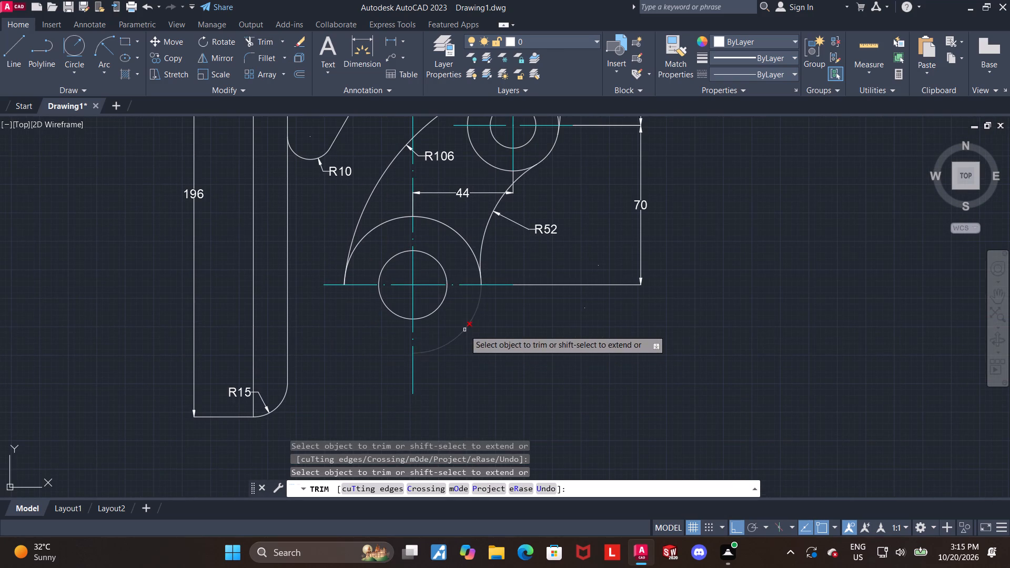
left_click(464, 330)
Trim away the R52 arc, the remaining upper half of the lower outer circle, and the R106 arc left of the vertical centre line.
left_click(475, 244)
left_click(470, 246)
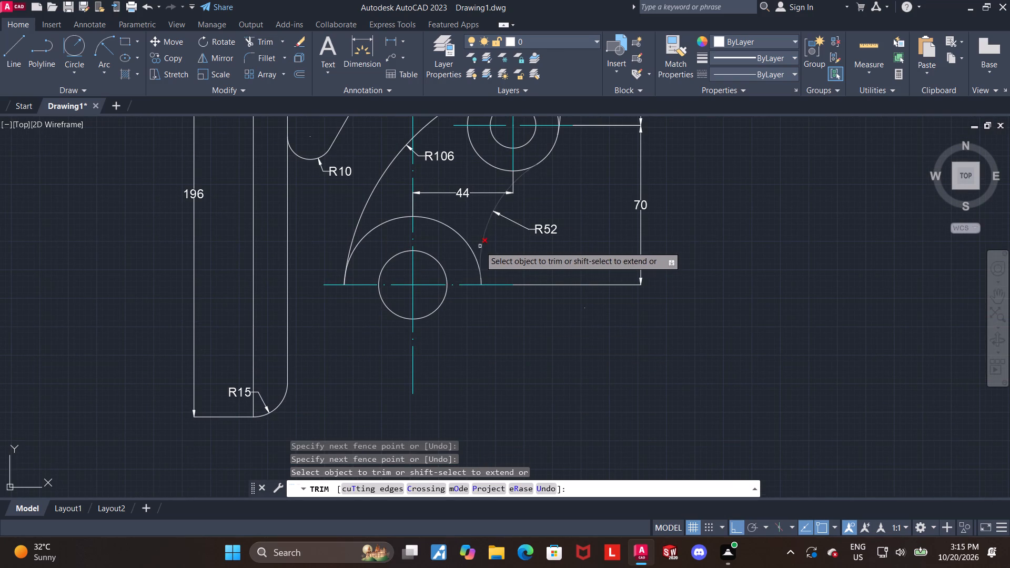
left_click(479, 246)
left_click(467, 249)
left_click(485, 248)
left_click(479, 246)
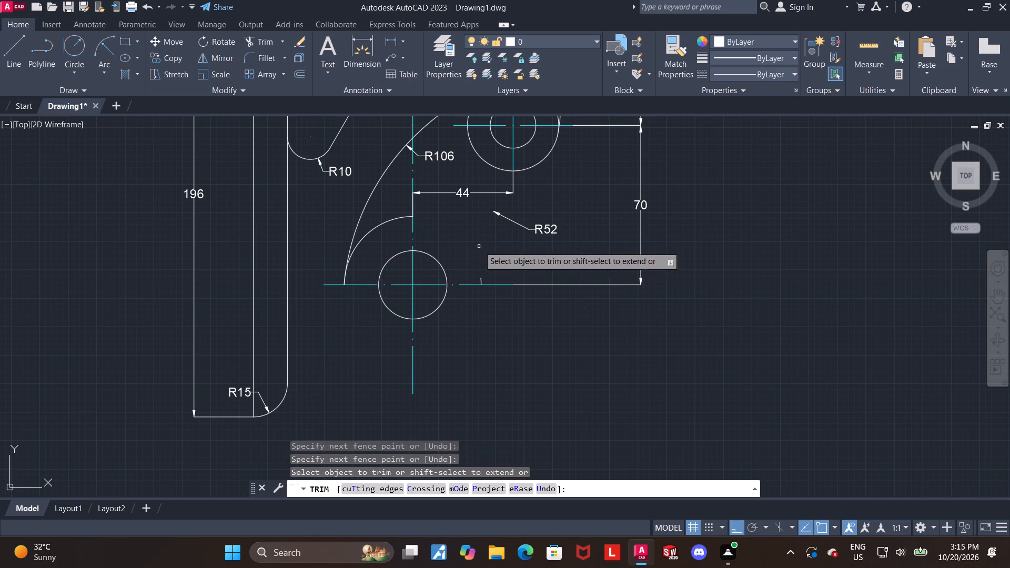
left_click_drag(378, 242, 347, 226)
scroll(360, 235, "down", 2)
scroll(365, 215, "up", 1)
key("Escape")
key("Escape")
scroll(346, 283, "up", 2)
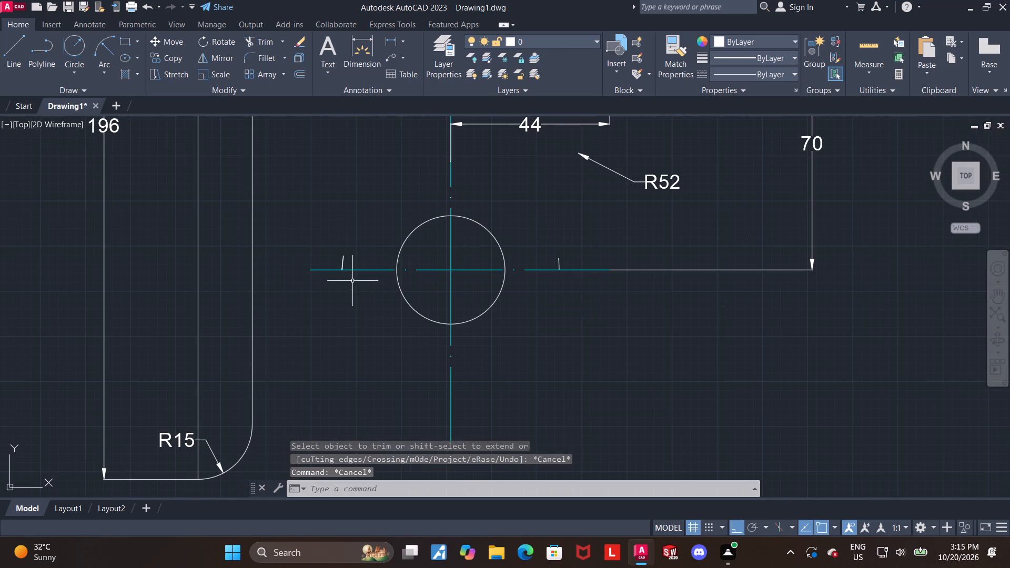
Erase the leftover arc stubs on the lower horizontal centre line and the small circle at the lower centre.
left_click(342, 260)
key("Delete")
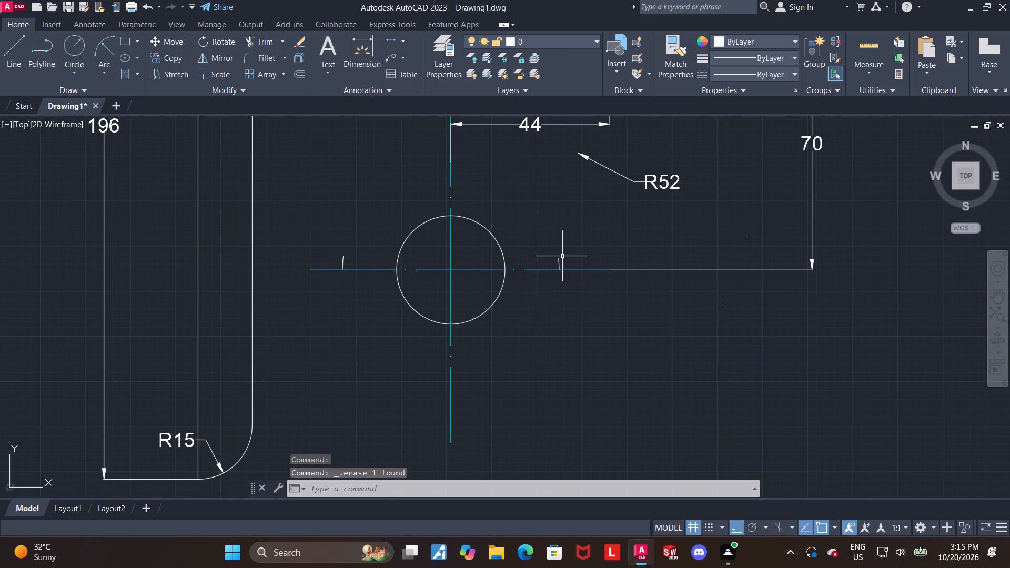
left_click(558, 261)
key("Delete")
left_click(344, 259)
key("Delete")
left_click(480, 221)
key("Delete")
Erase the R106 radius dimension at the trimmed arc beside the vertical centre line.
middle_click_drag(528, 263, 526, 268)
scroll(537, 244, "down", 2)
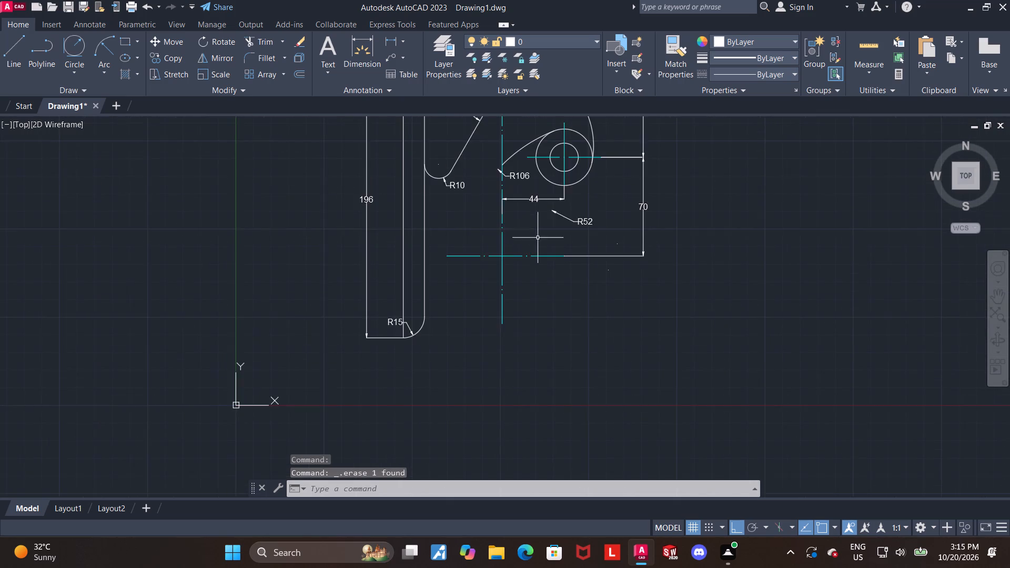
middle_click_drag(538, 237, 528, 266)
scroll(527, 259, "up", 1)
left_click(498, 175)
key("Delete")
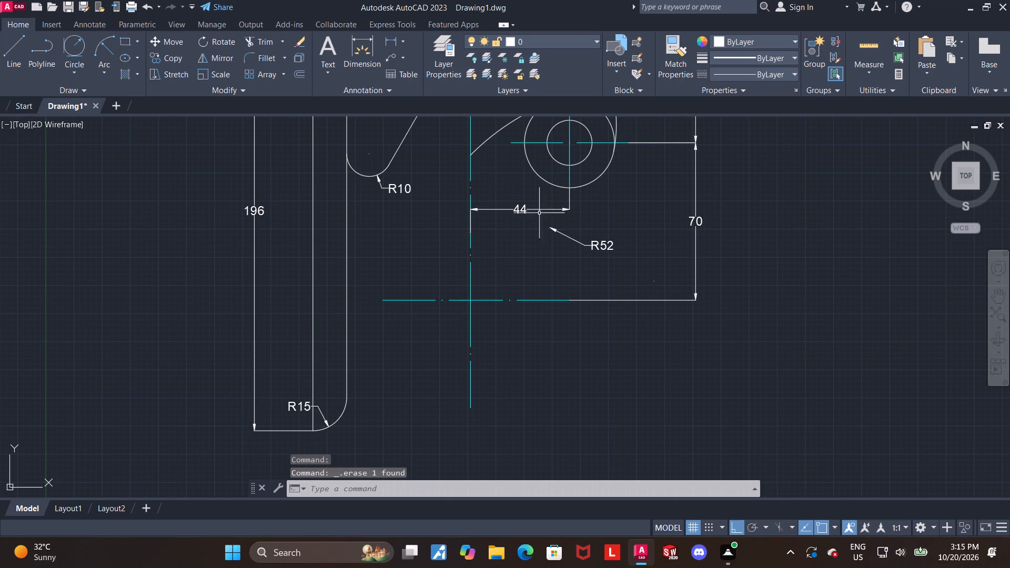
Erase the R52 radius dimension and the 44 horizontal dimension below the remaining concentric circles.
key("space")
left_click(600, 248)
key("Delete")
left_click(591, 257)
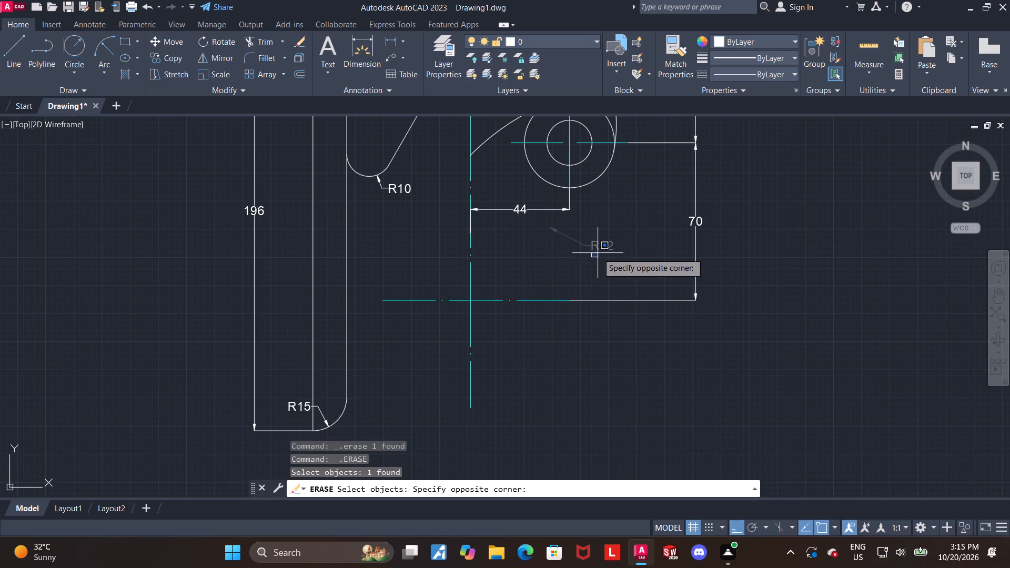
key("Escape")
key("Escape")
left_click(603, 245)
key("Delete")
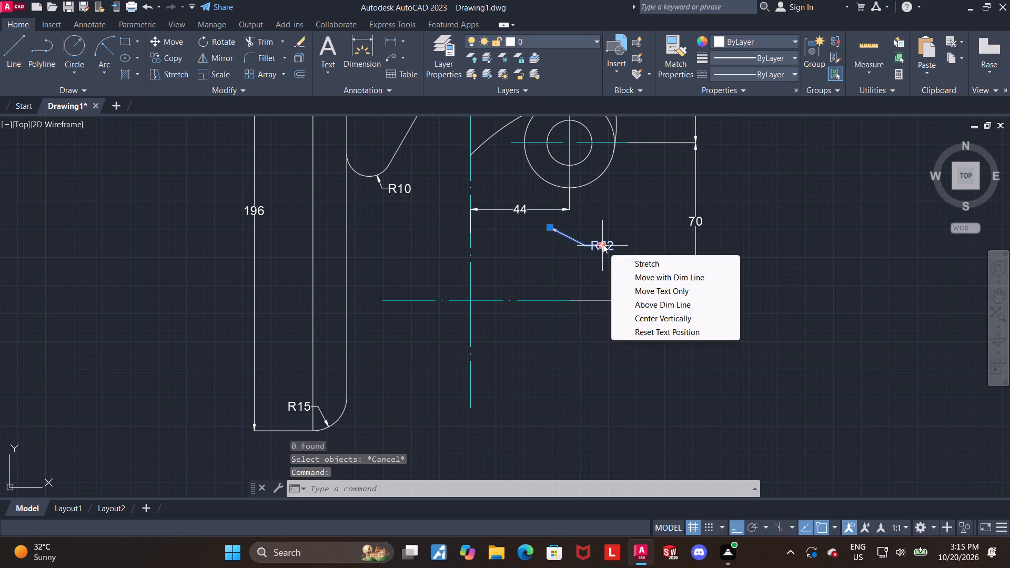
left_click(520, 210)
key("Delete")
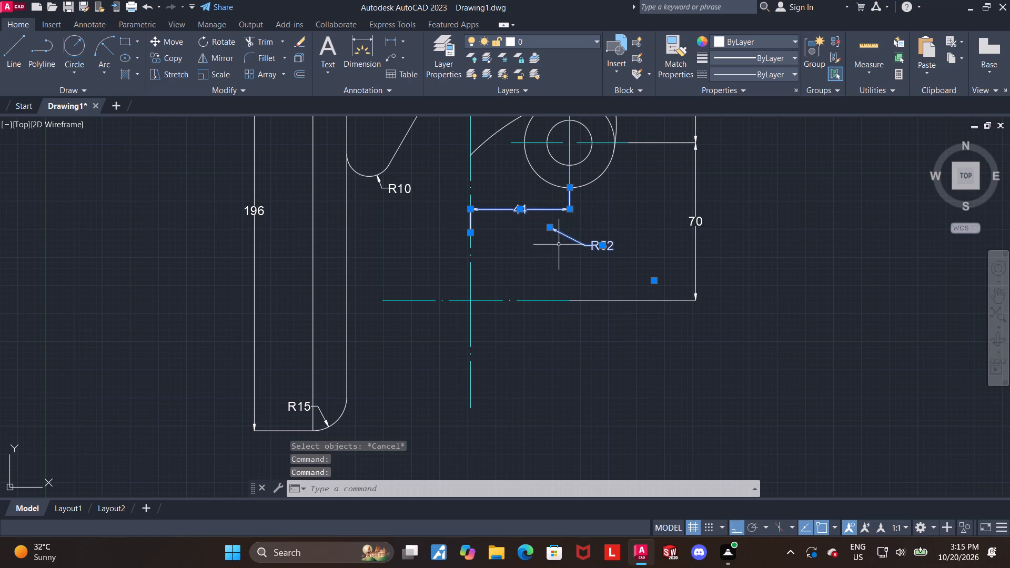
scroll(559, 245, "up", 1)
right_click(559, 245)
left_click(582, 291)
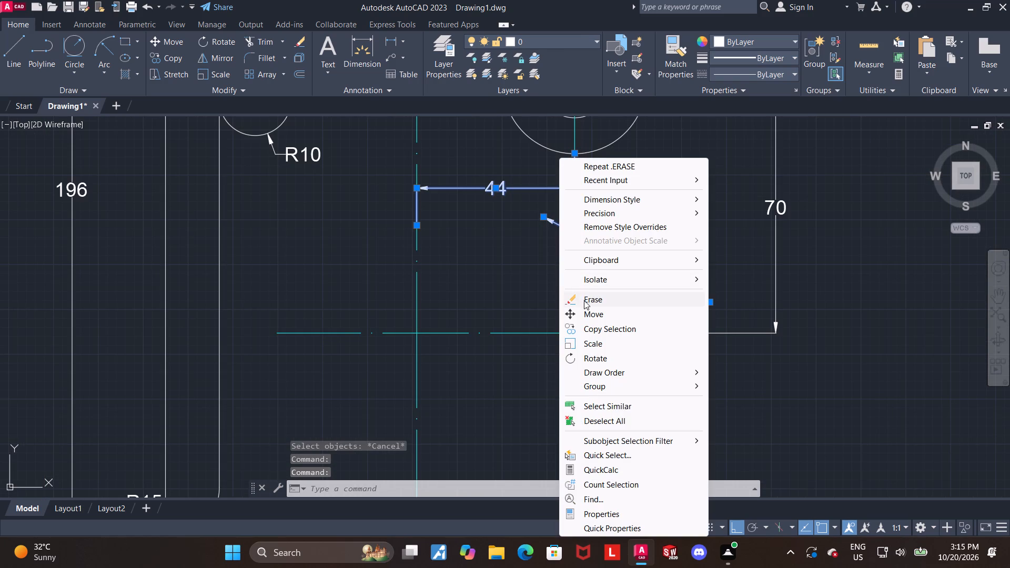
left_click(584, 303)
Draw a 60-unit horizontal line rightward from the strip's bottom end, continuing in a vertical line upward past the lower horizontal centre line.
scroll(564, 263, "down", 2)
middle_click_drag(560, 258, 534, 265)
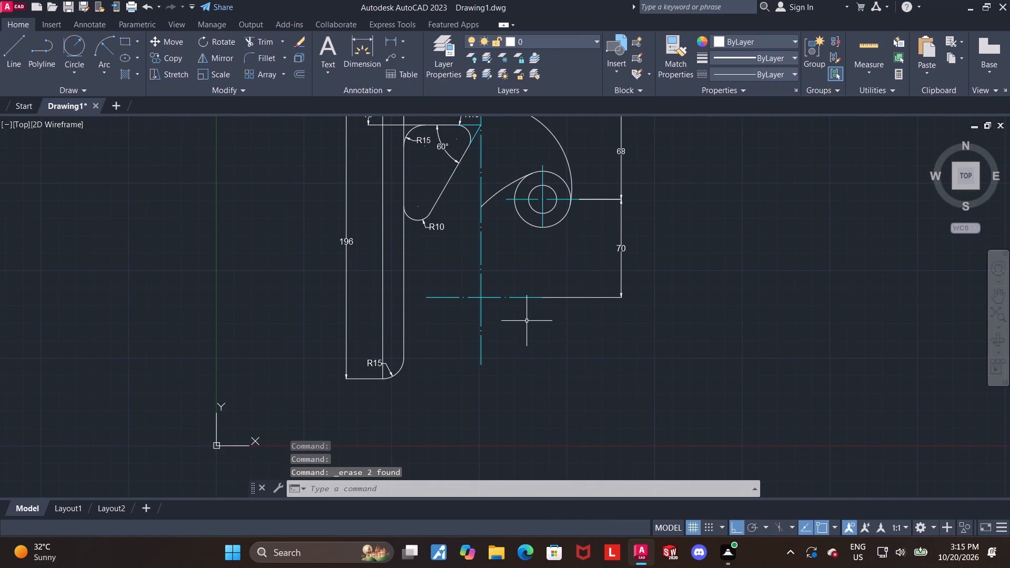
scroll(526, 327, "down", 1)
middle_click_drag(526, 290, 517, 294)
scroll(506, 294, "up", 1)
middle_click_drag(511, 361, 494, 321)
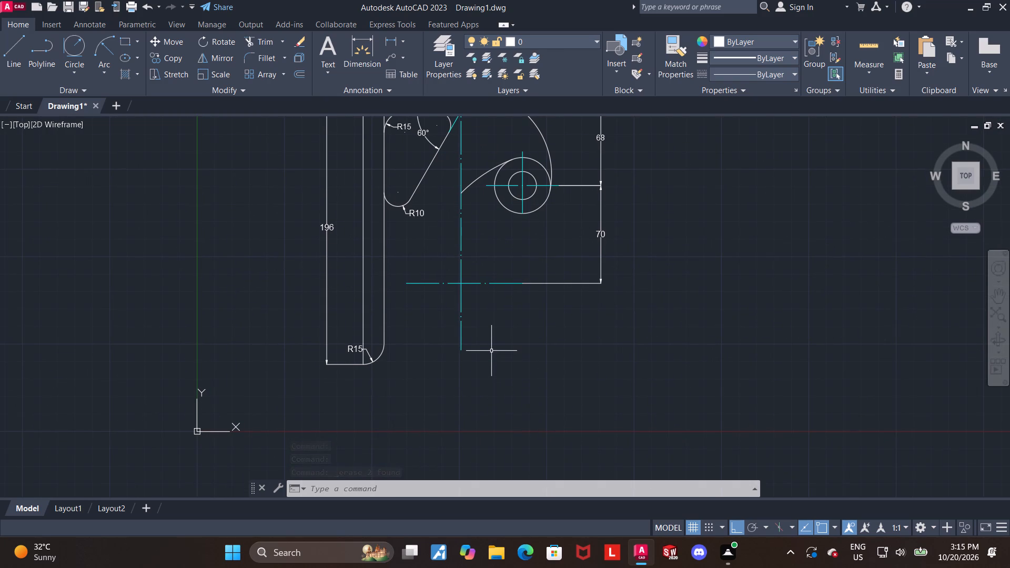
middle_click_drag(491, 351, 535, 328)
middle_click_drag(536, 328, 536, 351)
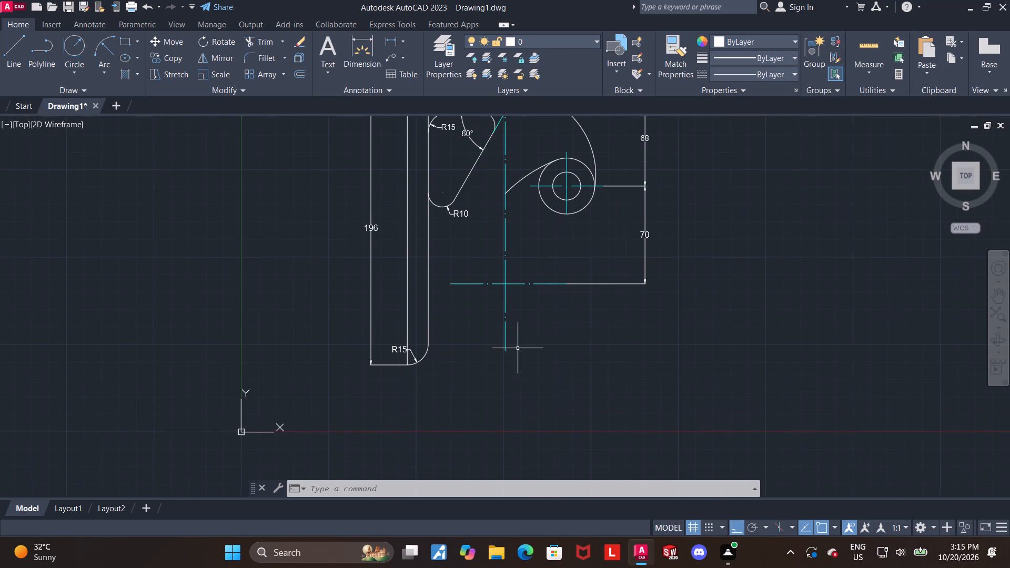
scroll(518, 348, "up", 1)
left_click(7, 57)
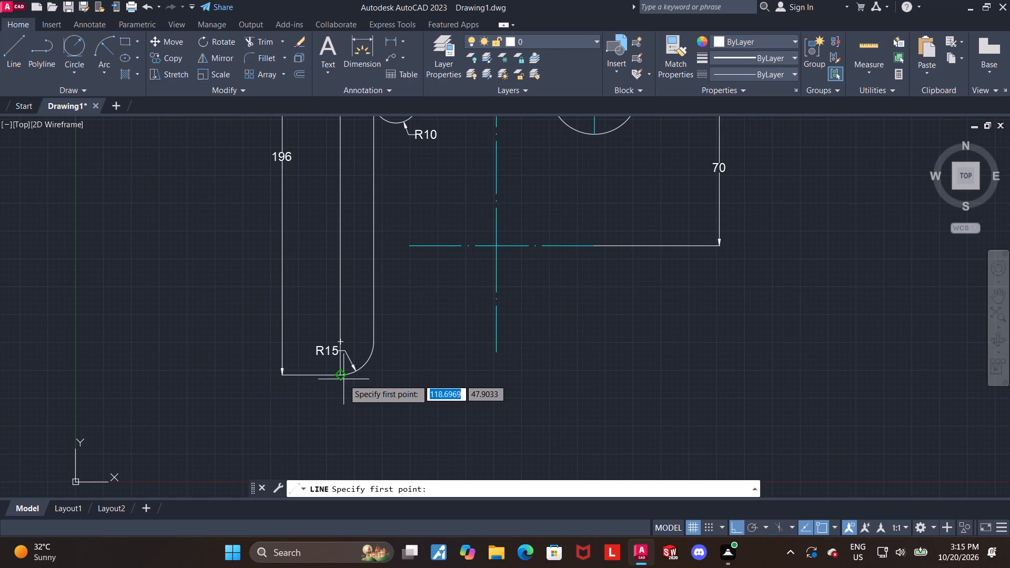
scroll(414, 370, "down", 2)
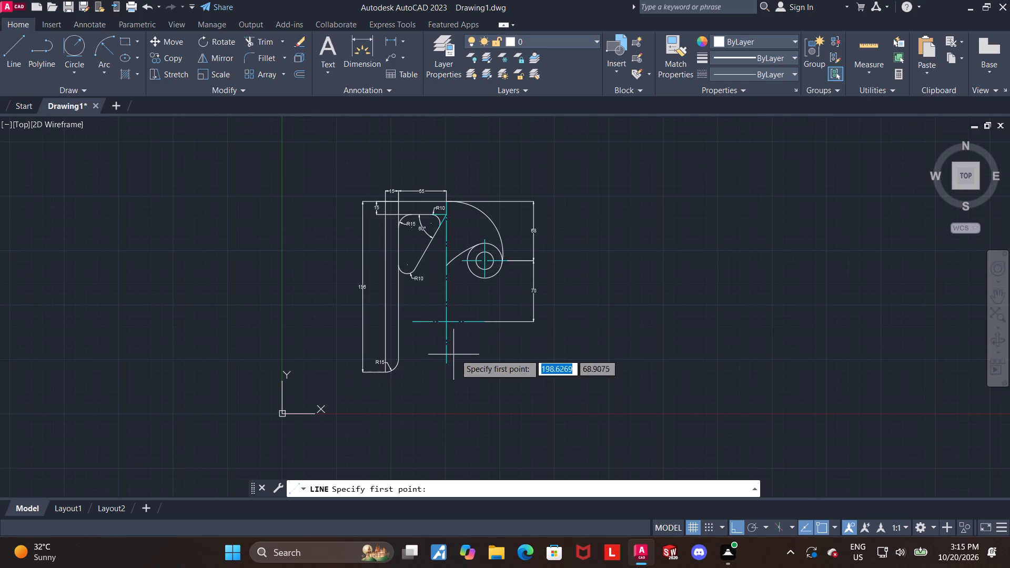
scroll(459, 353, "up", 1)
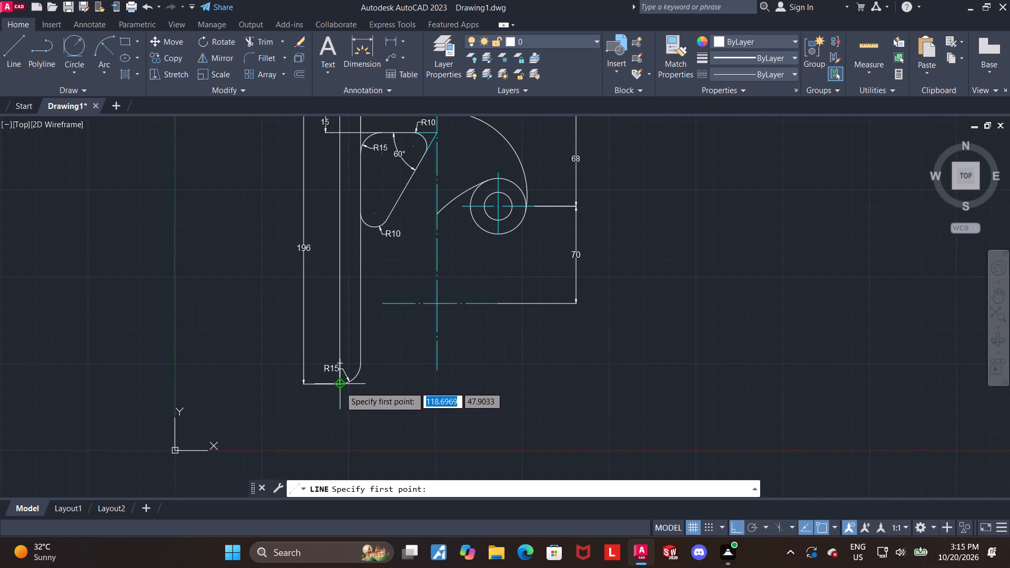
left_click(340, 387)
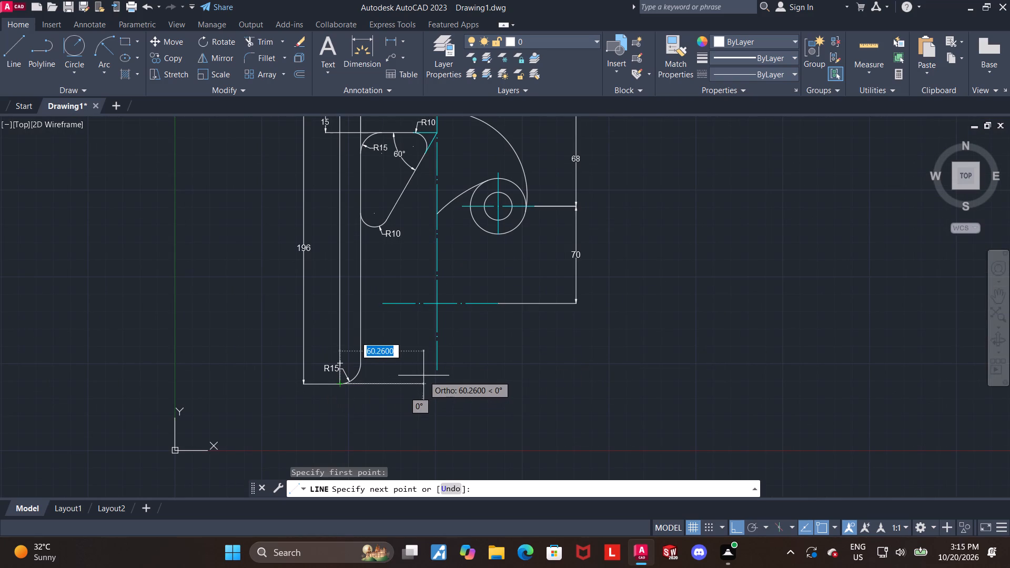
type("60")
key("Return")
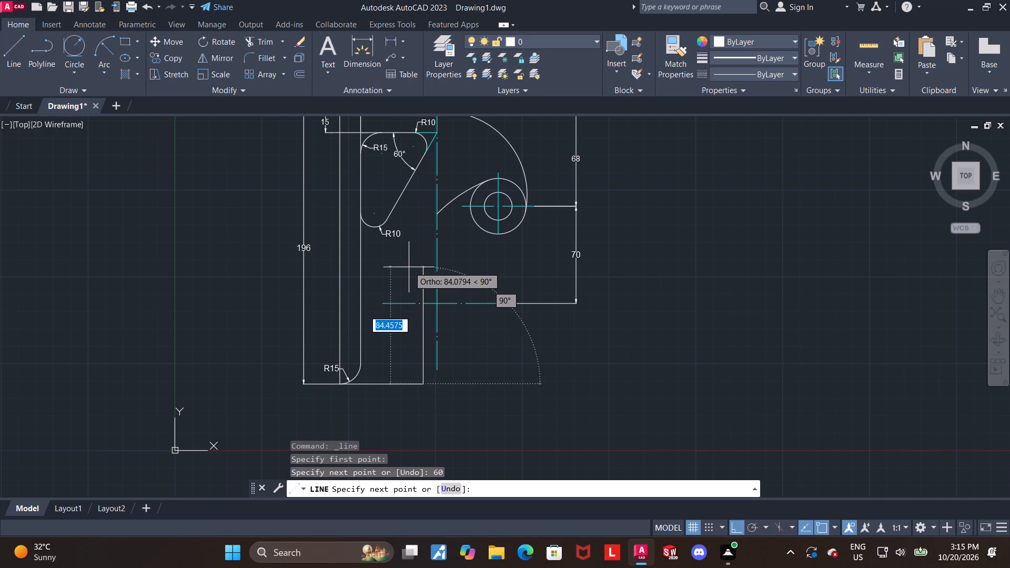
left_click(413, 202)
key("Escape")
key("Escape")
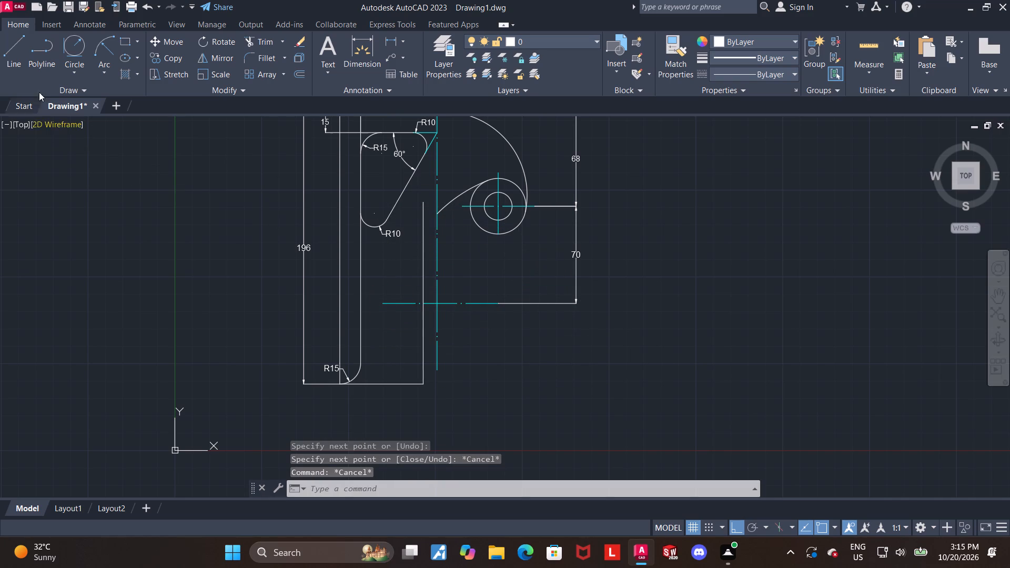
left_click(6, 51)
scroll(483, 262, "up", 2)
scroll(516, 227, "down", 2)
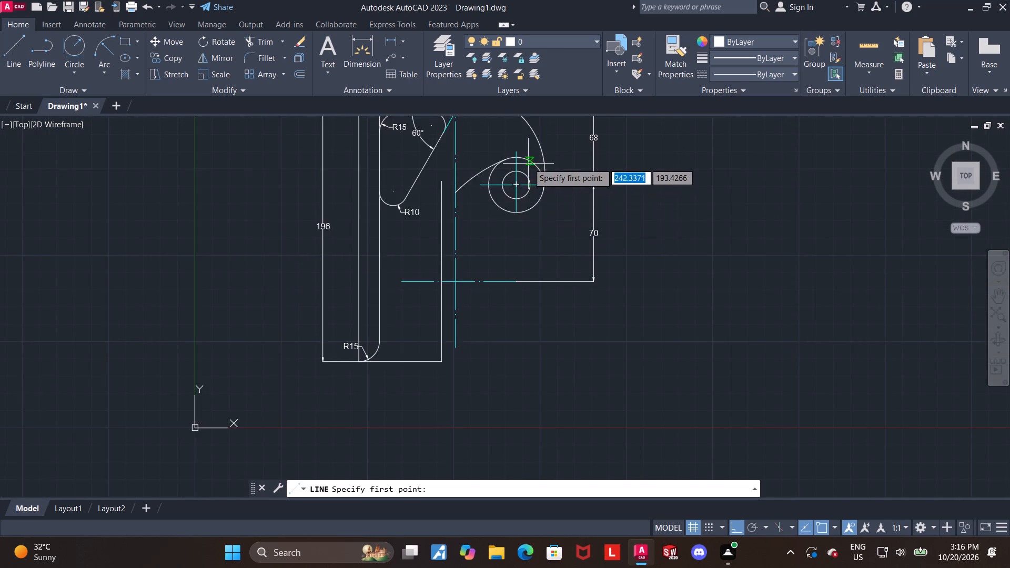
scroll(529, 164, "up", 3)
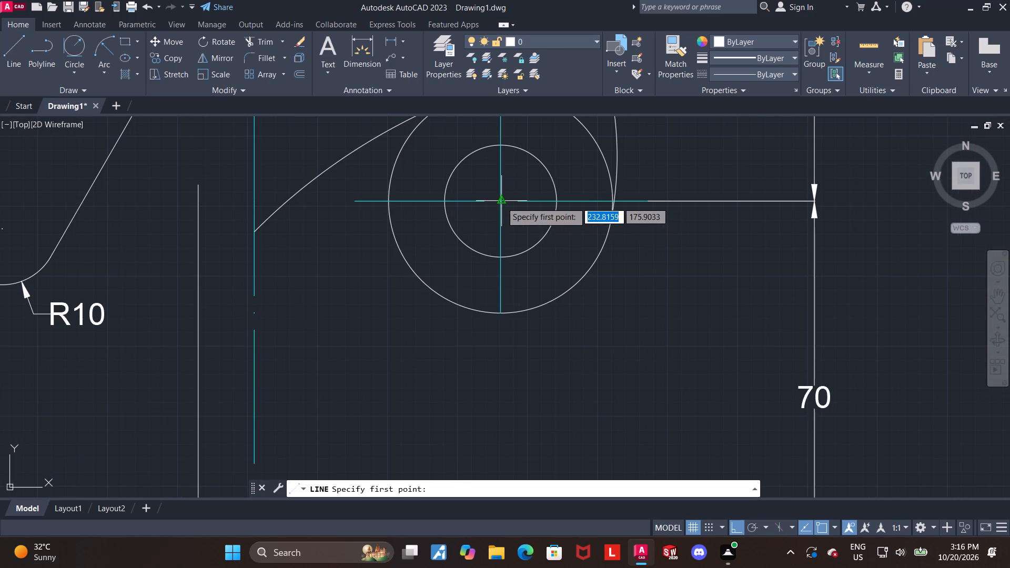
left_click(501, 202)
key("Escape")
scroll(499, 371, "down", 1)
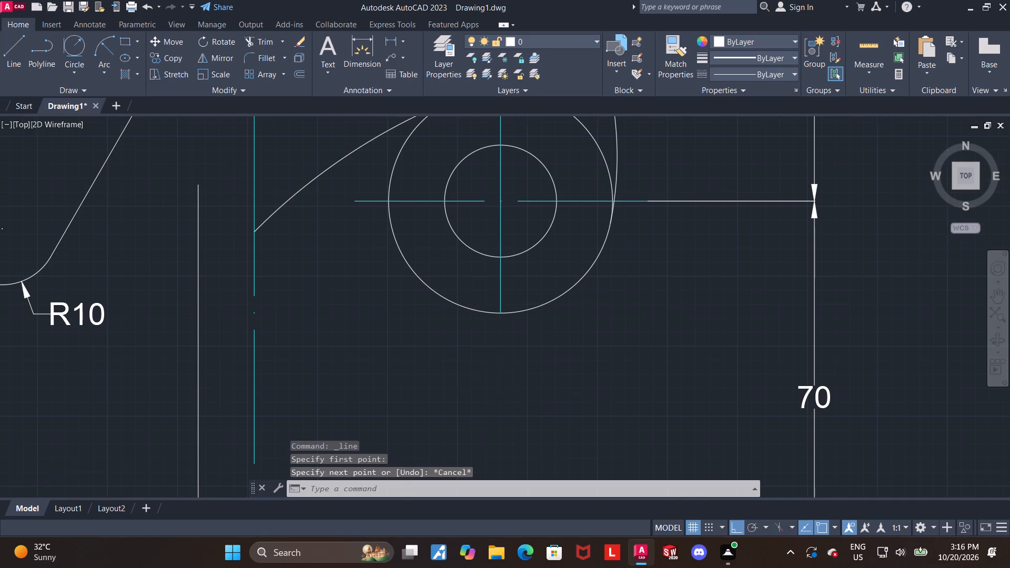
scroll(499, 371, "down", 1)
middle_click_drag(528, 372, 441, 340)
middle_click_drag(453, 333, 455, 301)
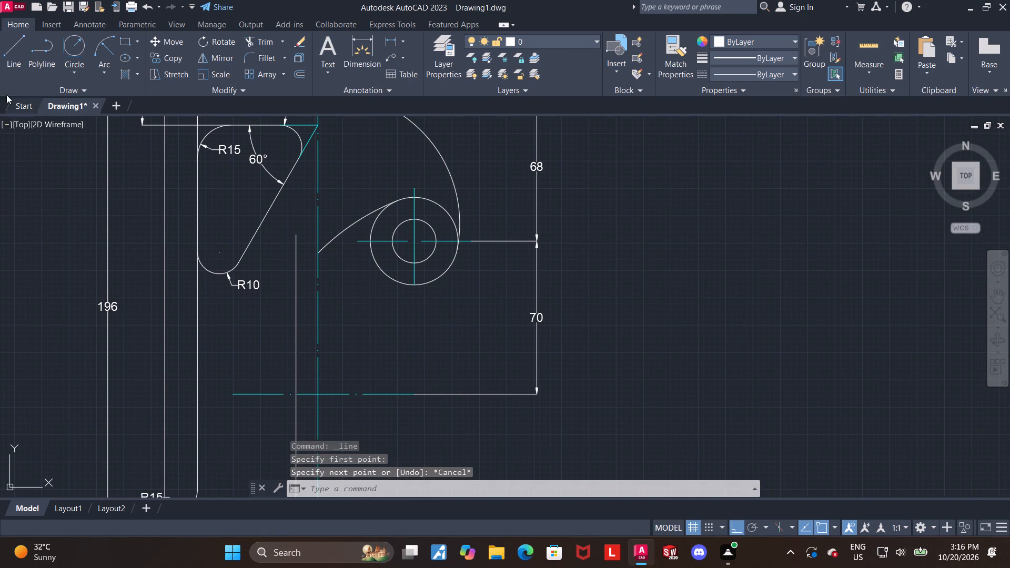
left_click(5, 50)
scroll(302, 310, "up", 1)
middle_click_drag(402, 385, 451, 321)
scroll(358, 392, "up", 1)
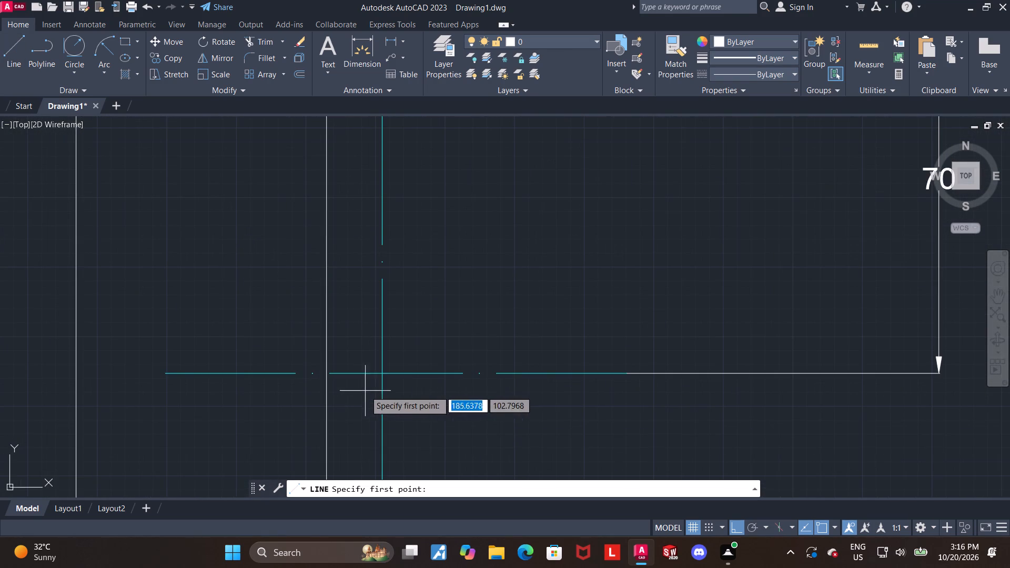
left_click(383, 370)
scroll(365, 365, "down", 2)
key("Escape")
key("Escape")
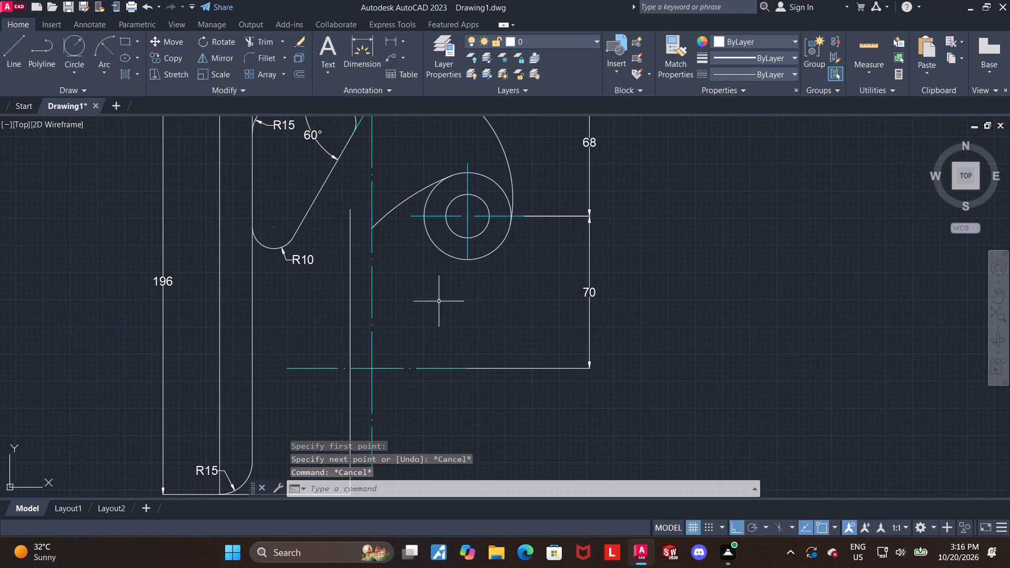
Erase the 70 vertical dimension between the concentric circles' centre and the lower horizontal centre line.
left_click(590, 298)
right_click(590, 298)
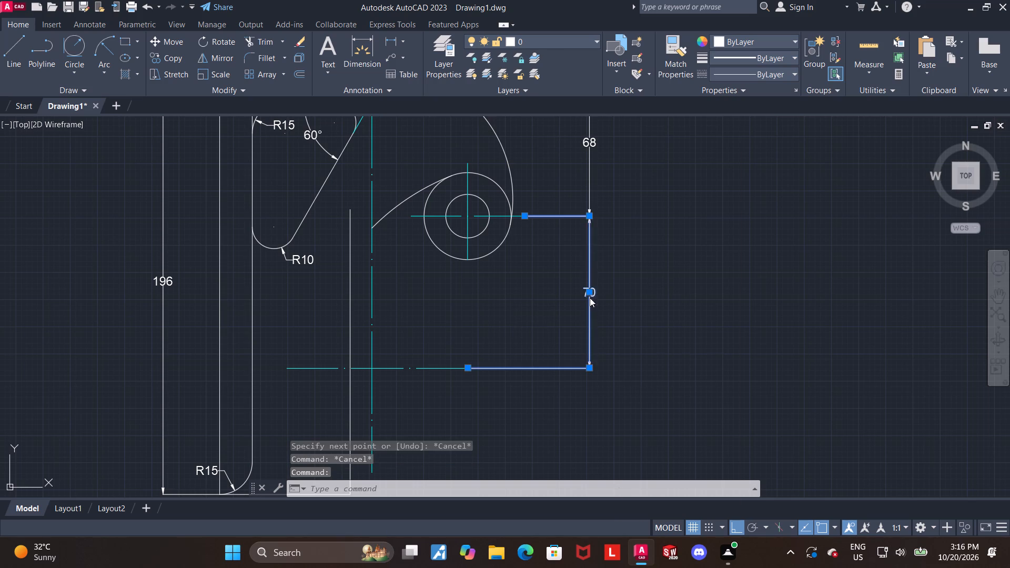
left_click(624, 276)
key("Escape")
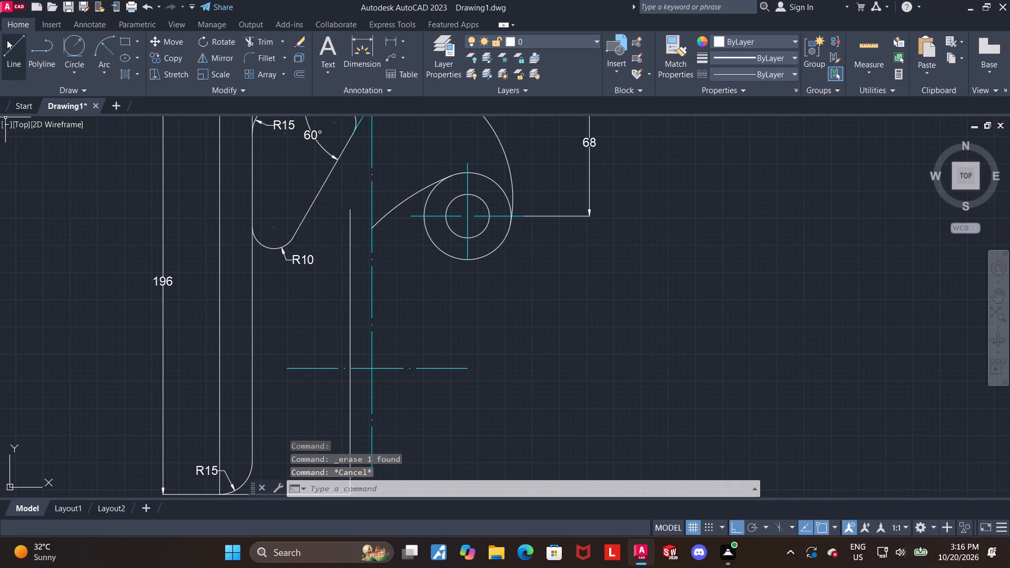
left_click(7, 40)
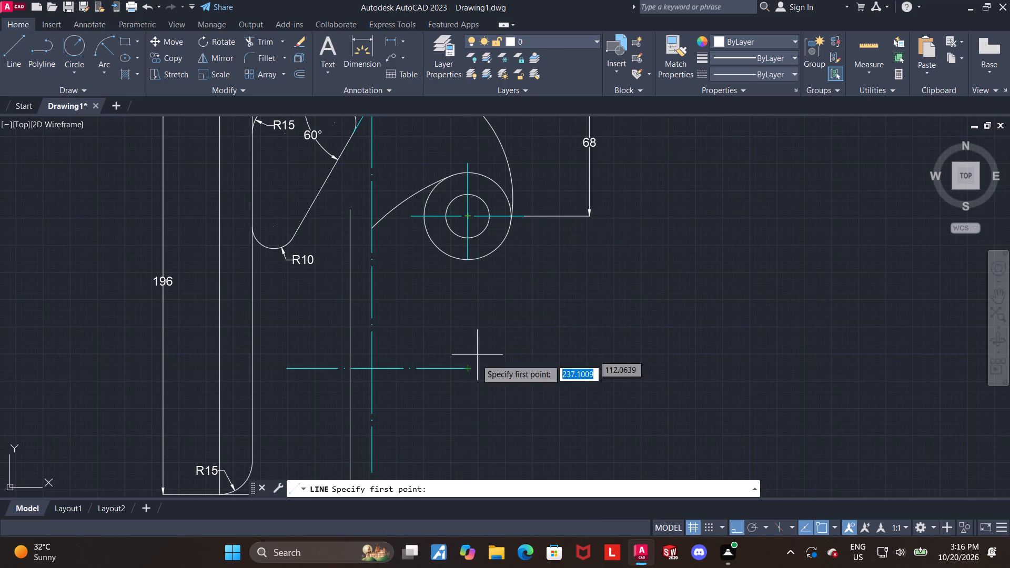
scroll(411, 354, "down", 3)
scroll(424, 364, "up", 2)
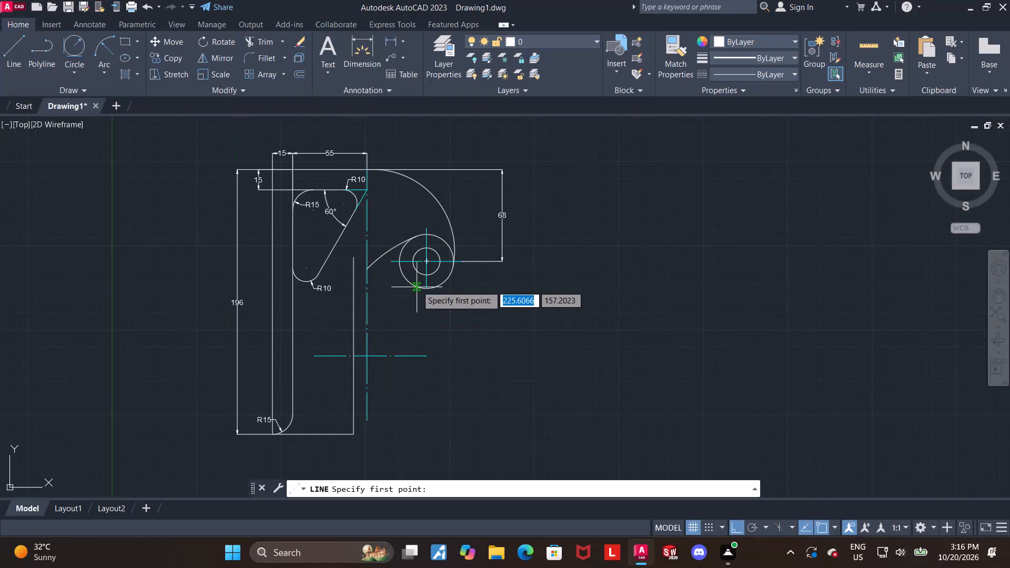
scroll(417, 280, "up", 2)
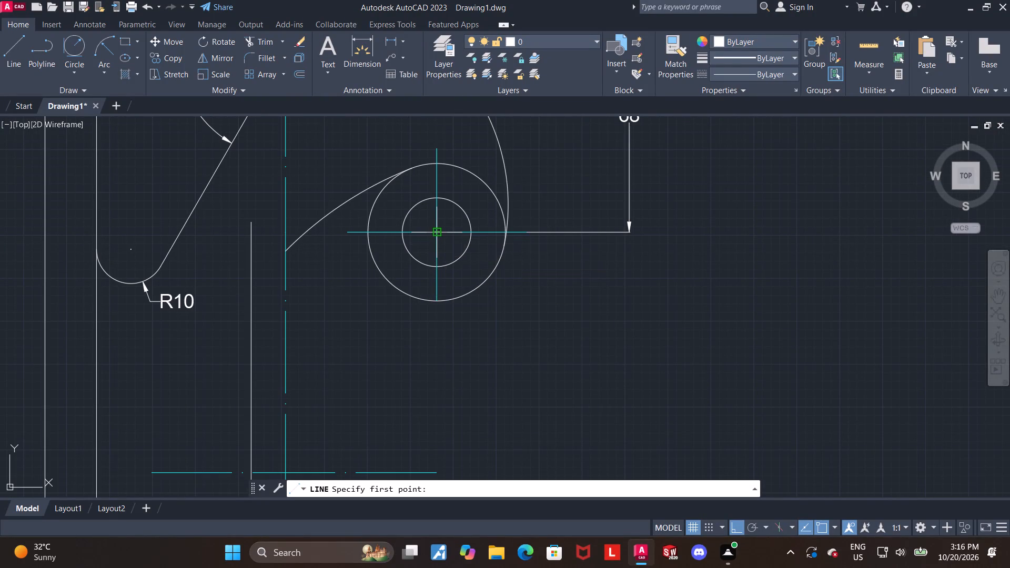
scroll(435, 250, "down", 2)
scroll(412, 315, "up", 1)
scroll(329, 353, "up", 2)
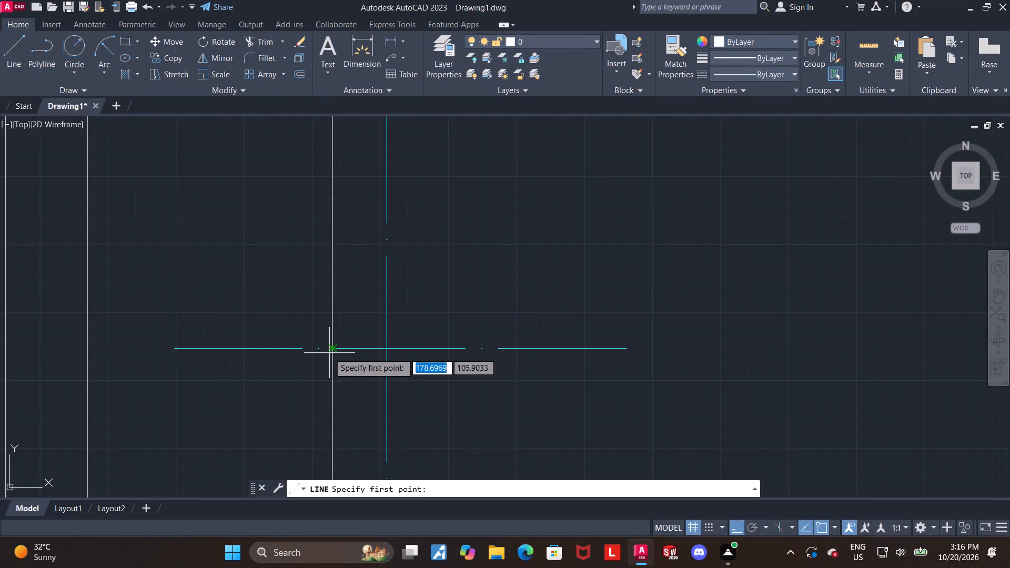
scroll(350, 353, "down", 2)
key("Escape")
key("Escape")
Measure the horizontal distance from the outer concentric circle's bottom point to the vertical line at the lower horizontal centre line.
left_click(371, 44)
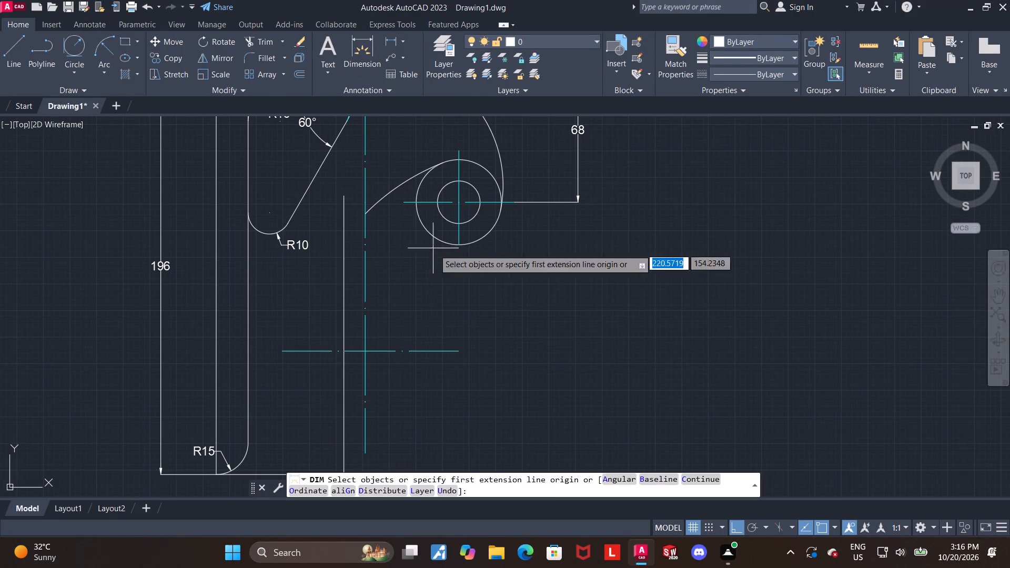
left_click(459, 245)
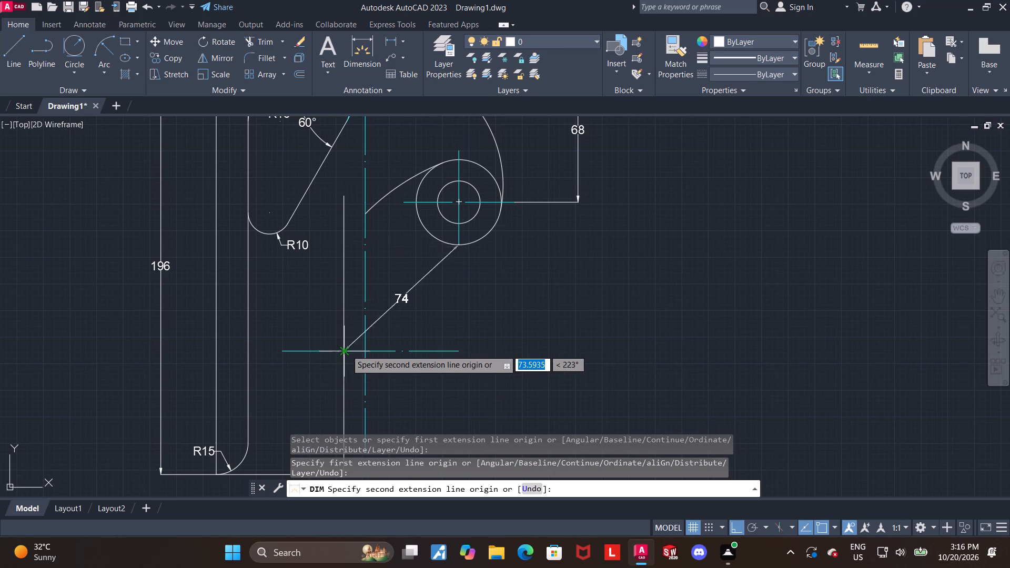
left_click(346, 349)
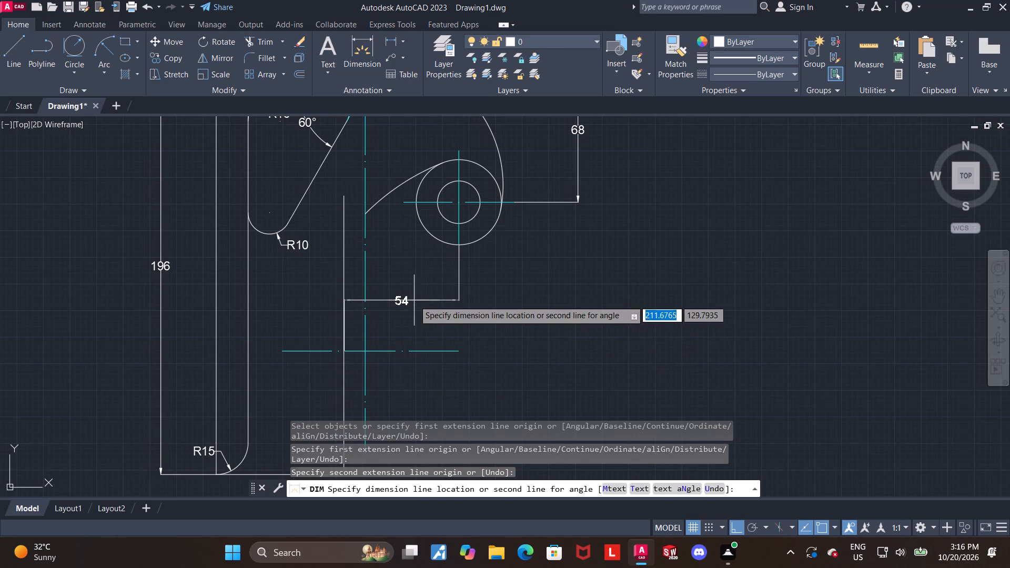
scroll(412, 305, "down", 2)
key("Escape")
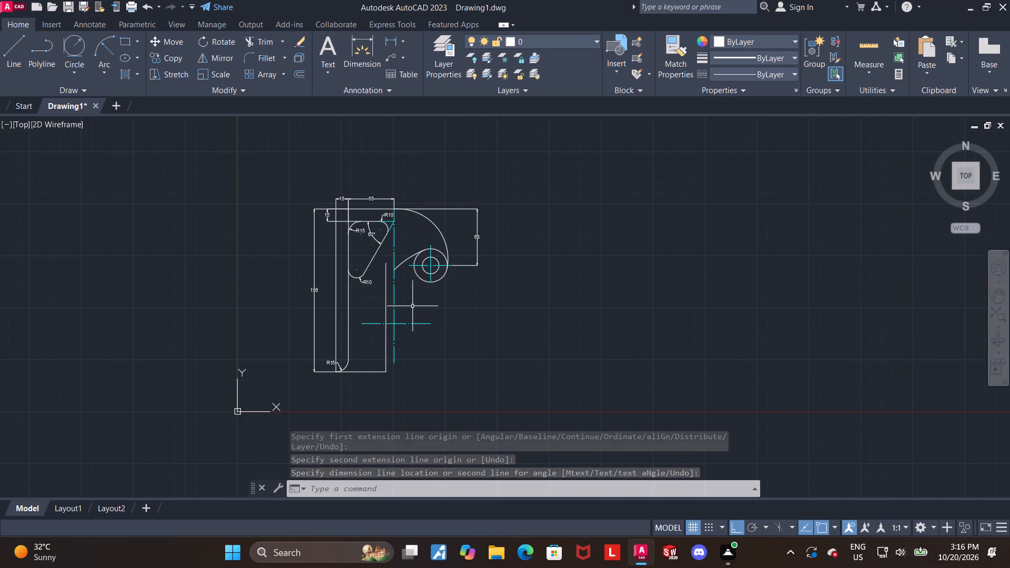
key("Escape")
Erase the vertical line beside the centre line and the 60-unit horizontal line at the strip's bottom end.
middle_click(498, 295)
scroll(498, 295, "up", 1)
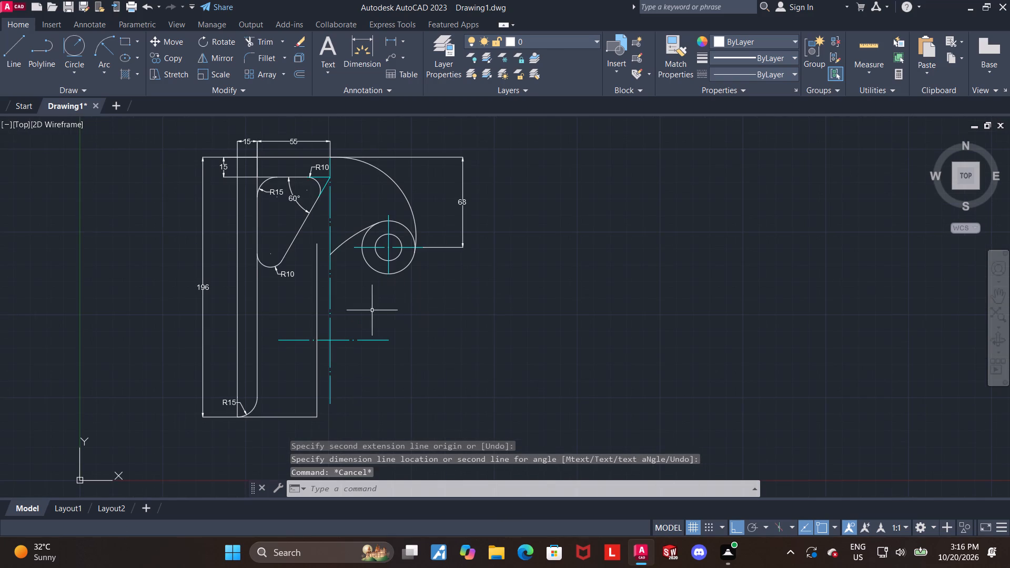
middle_click_drag(371, 308, 383, 291)
left_click(328, 282)
key("Delete")
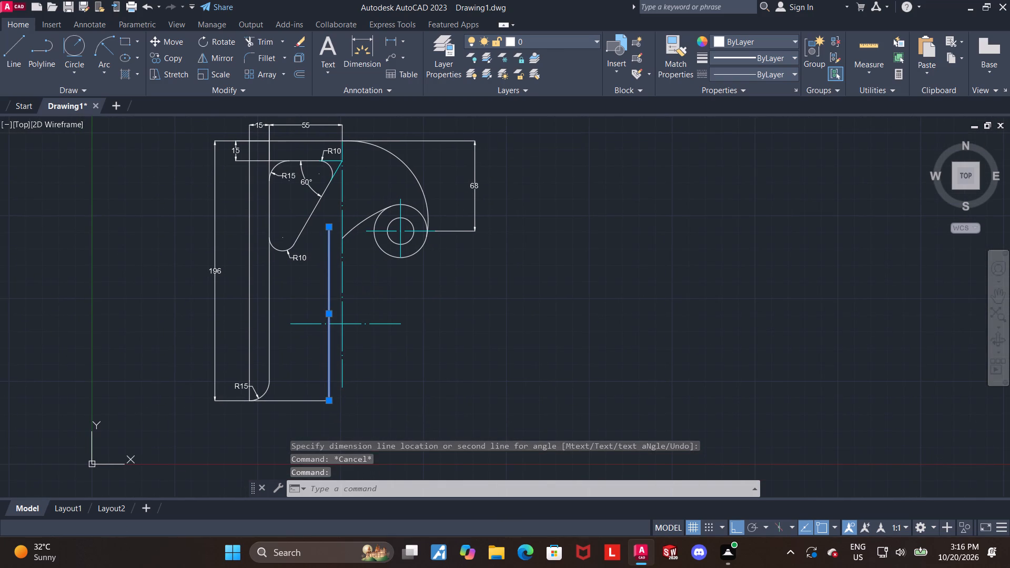
left_click(305, 399)
key("Delete")
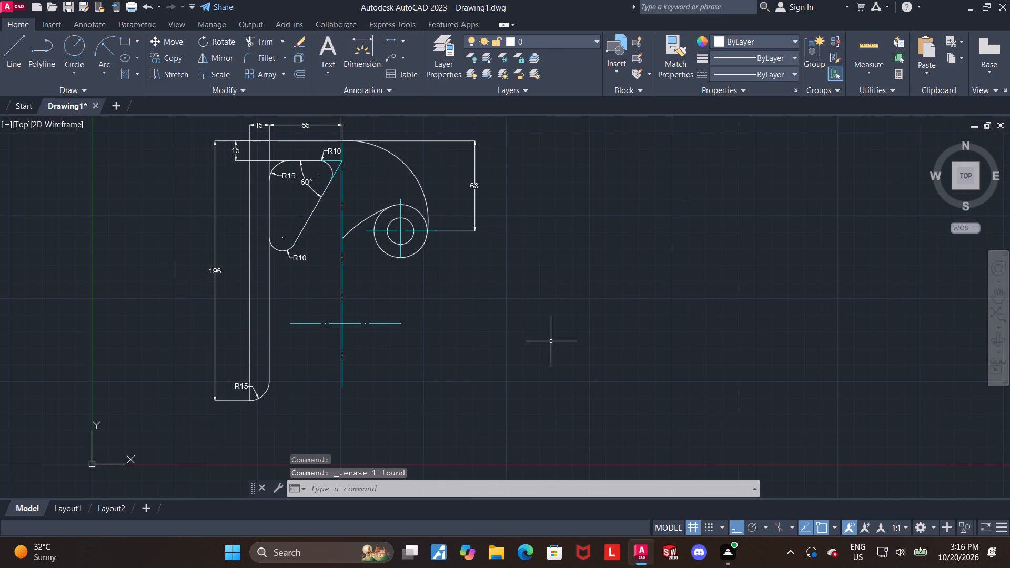
Erase the 68 vertical dimension beside the concentric circles.
middle_click_drag(513, 305, 515, 324)
scroll(444, 290, "up", 1)
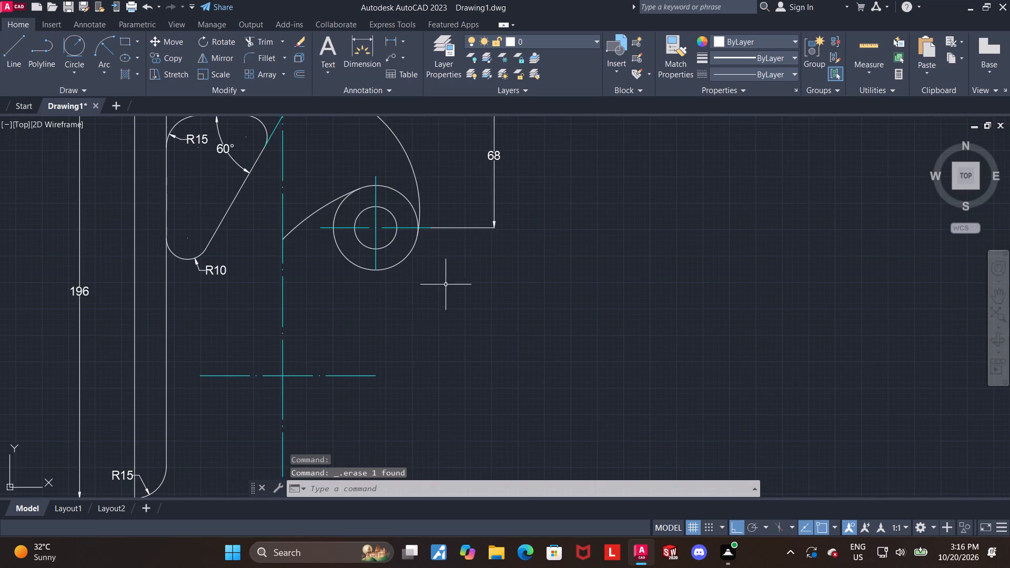
middle_click_drag(448, 301, 448, 317)
scroll(448, 317, "down", 2)
left_click(471, 257)
key("Delete")
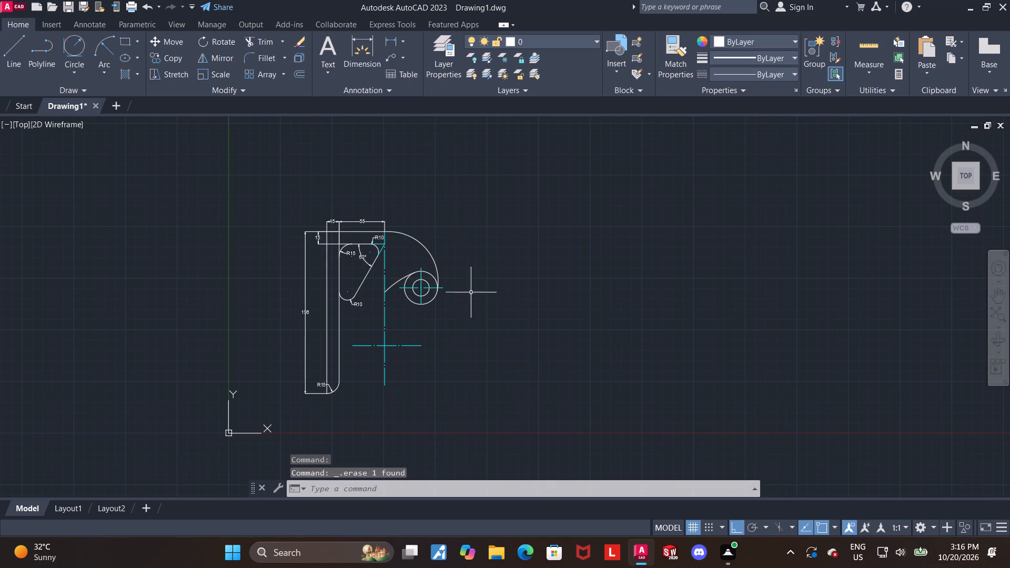
Trim away the concentric circles, their centre marks and the two arcs joining them to the profile.
scroll(427, 287, "up", 1)
left_click(258, 44)
left_click_drag(457, 169, 392, 241)
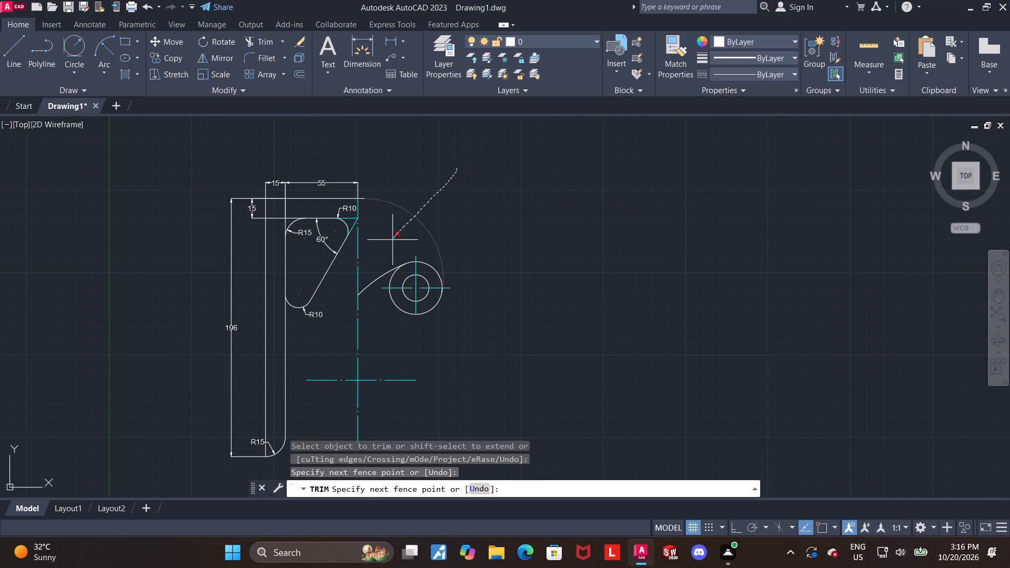
left_click_drag(392, 241, 478, 282)
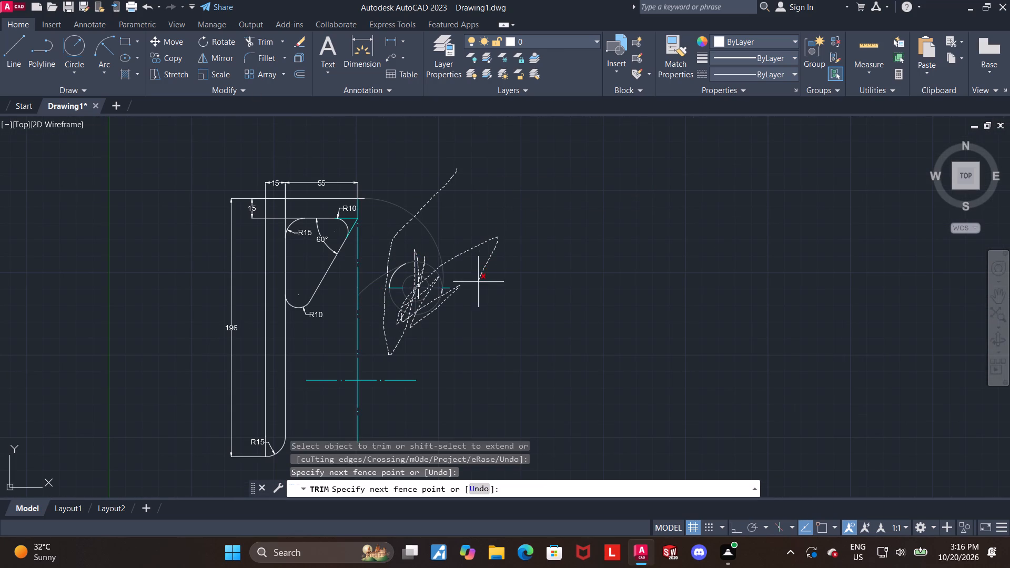
left_click_drag(478, 282, 391, 278)
left_click_drag(391, 278, 397, 290)
left_click_drag(438, 299, 446, 271)
left_click_drag(448, 298, 447, 265)
Trim the short overhang of the profile's top line beyond the vertical centre line.
middle_click_drag(451, 286, 461, 256)
scroll(382, 176, "up", 1)
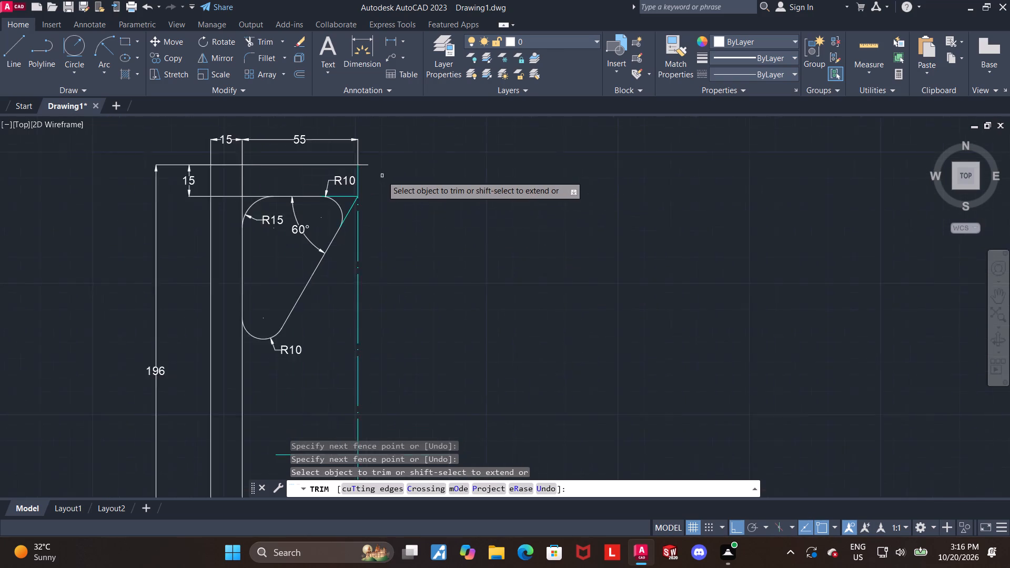
scroll(382, 176, "up", 2)
left_click_drag(338, 164, 334, 135)
scroll(345, 186, "down", 3)
scroll(403, 250, "down", 2)
scroll(400, 263, "up", 1)
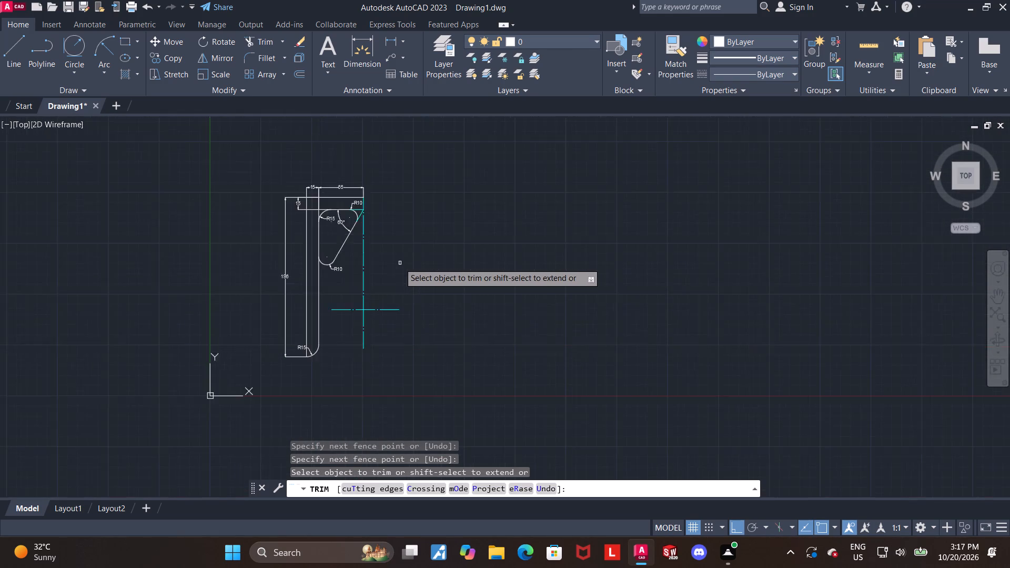
scroll(399, 263, "up", 1)
middle_click_drag(392, 262, 402, 242)
key("Escape")
key("Escape")
key("Escape")
Draw a 60-unit horizontal line rightward from the strip's bottom end.
middle_click(387, 247)
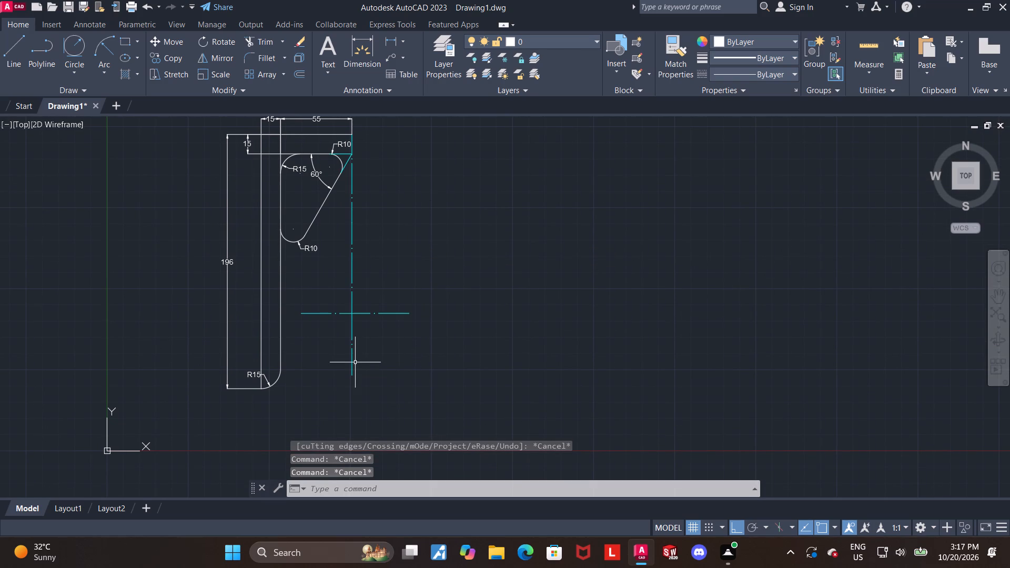
scroll(310, 369, "up", 1)
left_click(12, 59)
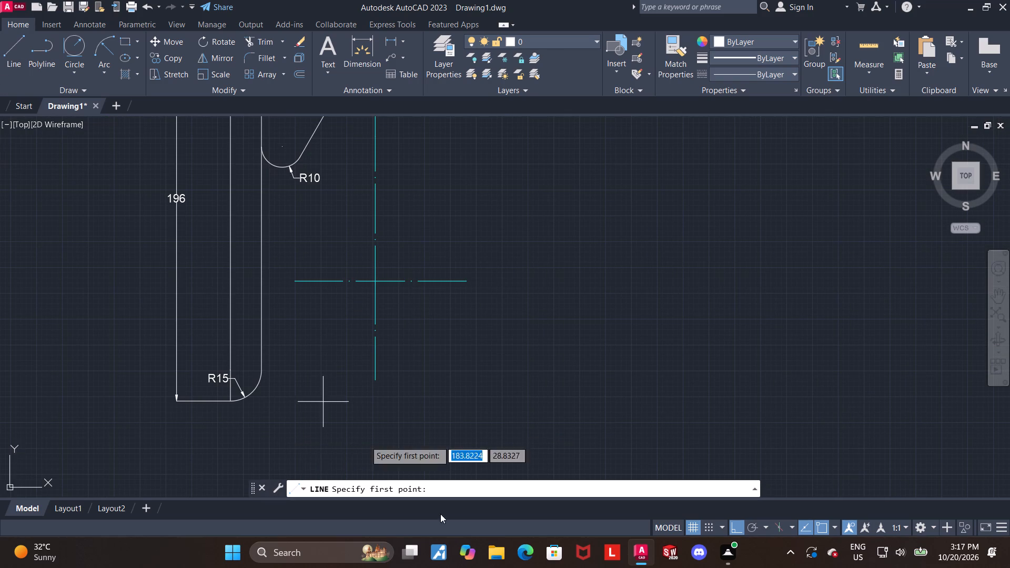
left_click(229, 403)
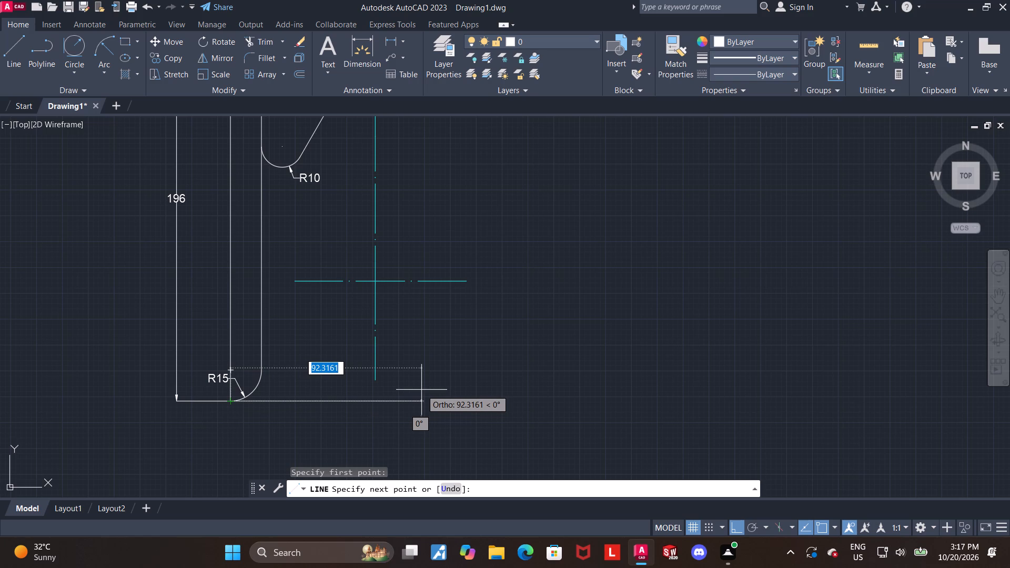
type("60")
key("Return")
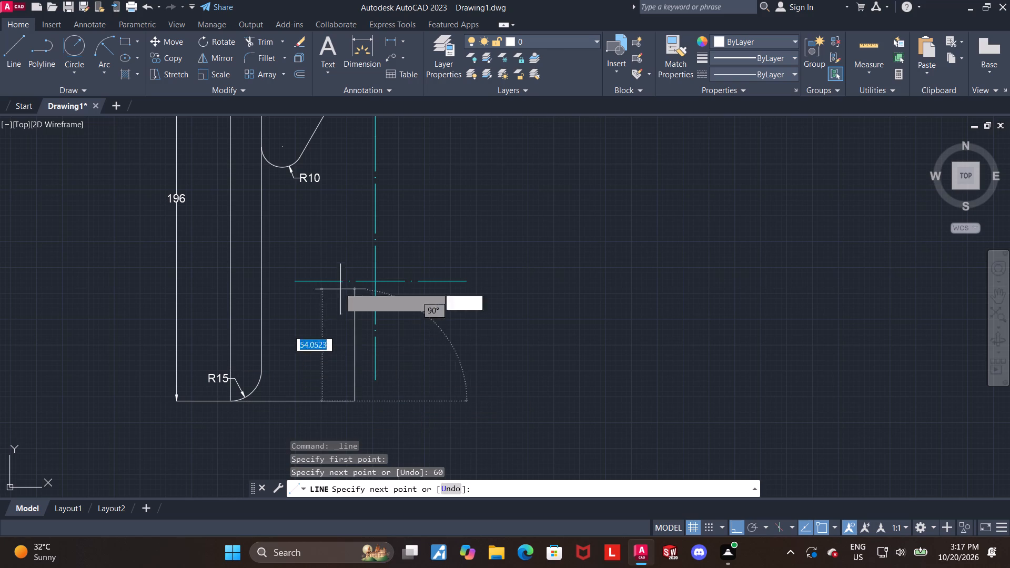
scroll(340, 245, "down", 2)
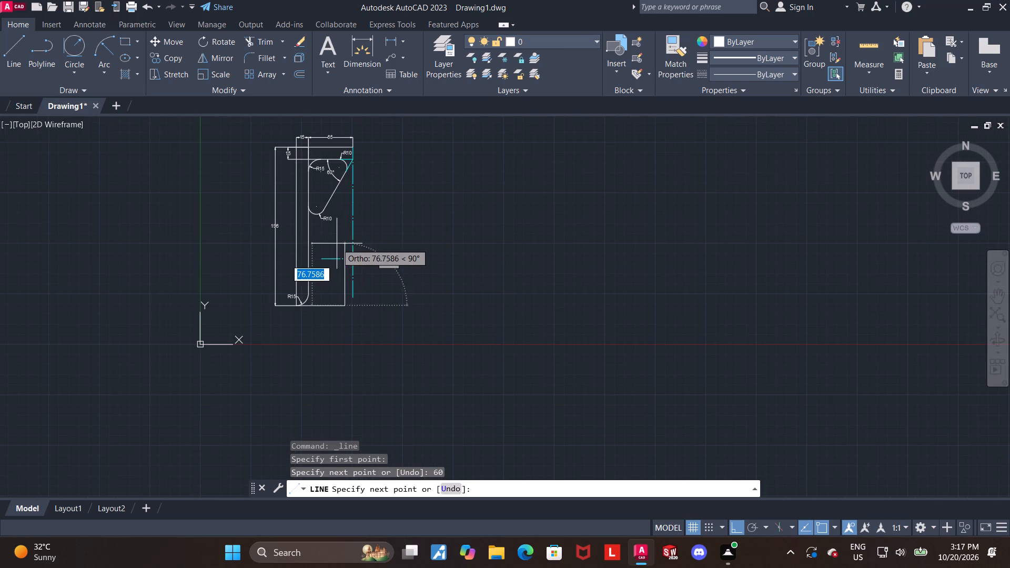
scroll(334, 235, "up", 1)
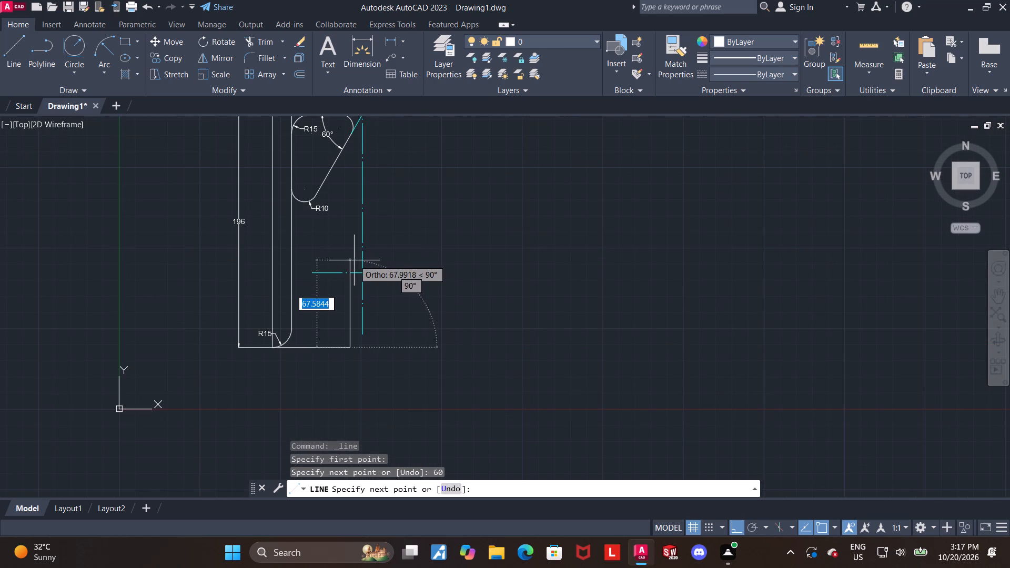
key("Escape")
Trim away the lower horizontal centre line and the lower portion of the vertical centre line.
left_click(268, 44)
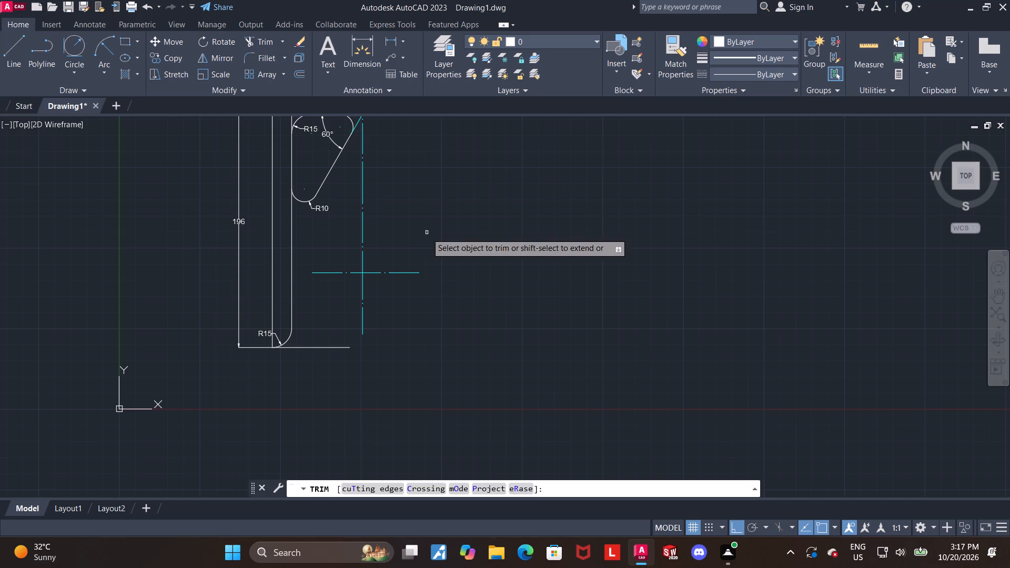
left_click_drag(426, 232, 396, 241)
scroll(401, 252, "down", 2)
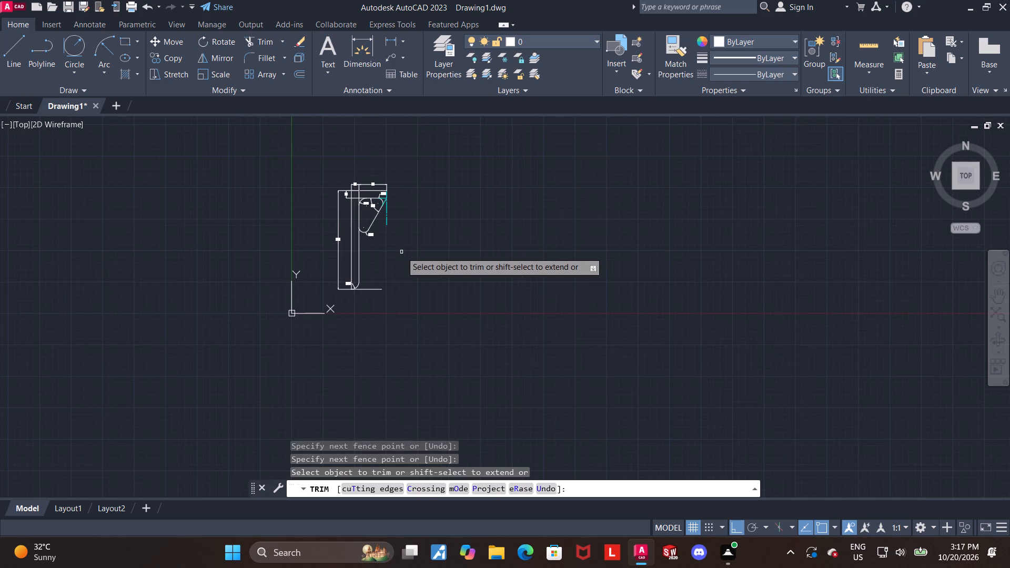
scroll(400, 251, "up", 1)
key("Escape")
key("Escape")
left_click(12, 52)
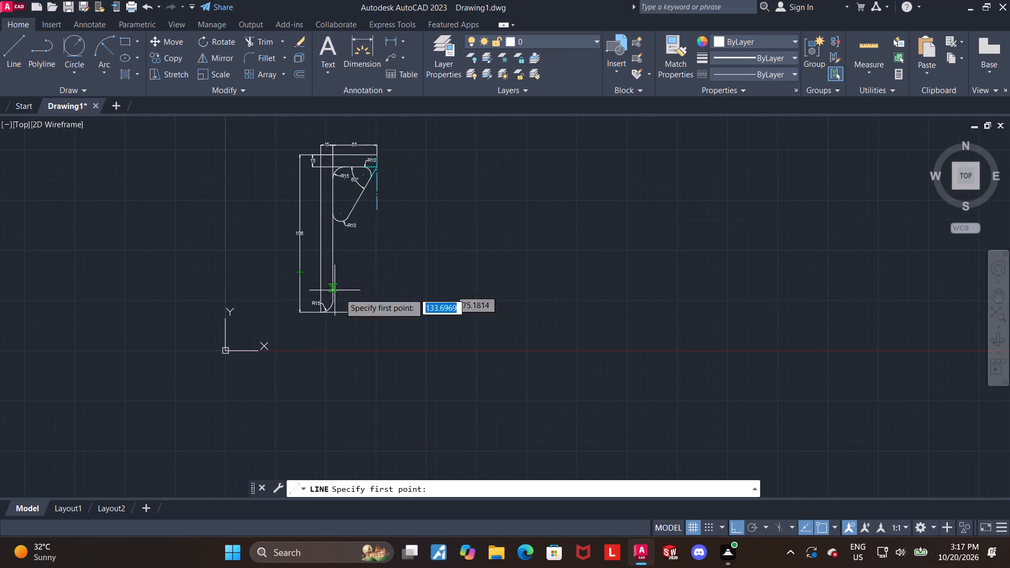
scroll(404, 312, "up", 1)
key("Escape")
Measure the length of the horizontal line at the strip's bottom end.
left_click(360, 52)
scroll(327, 327, "down", 1)
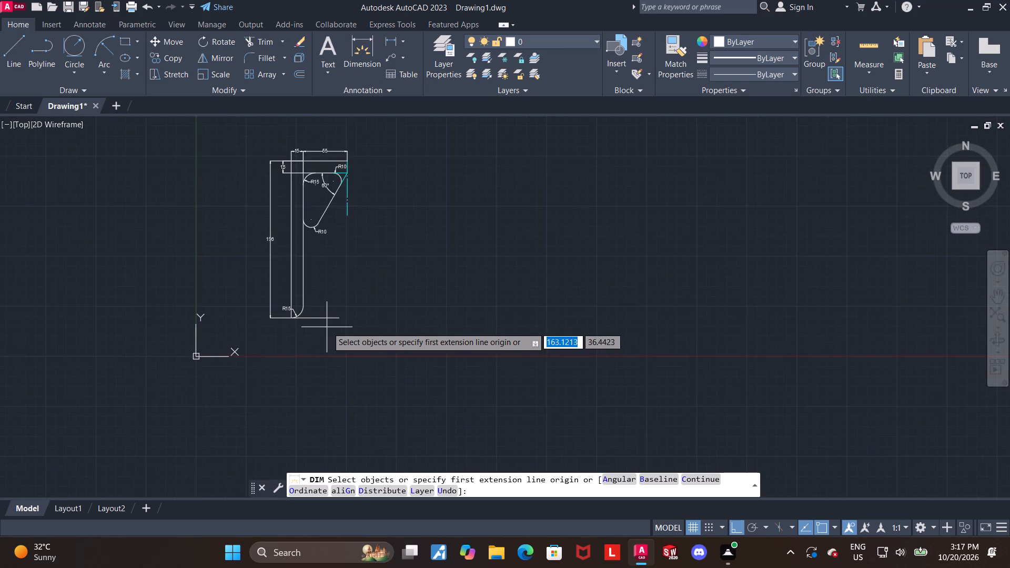
scroll(327, 327, "up", 3)
left_click(299, 291)
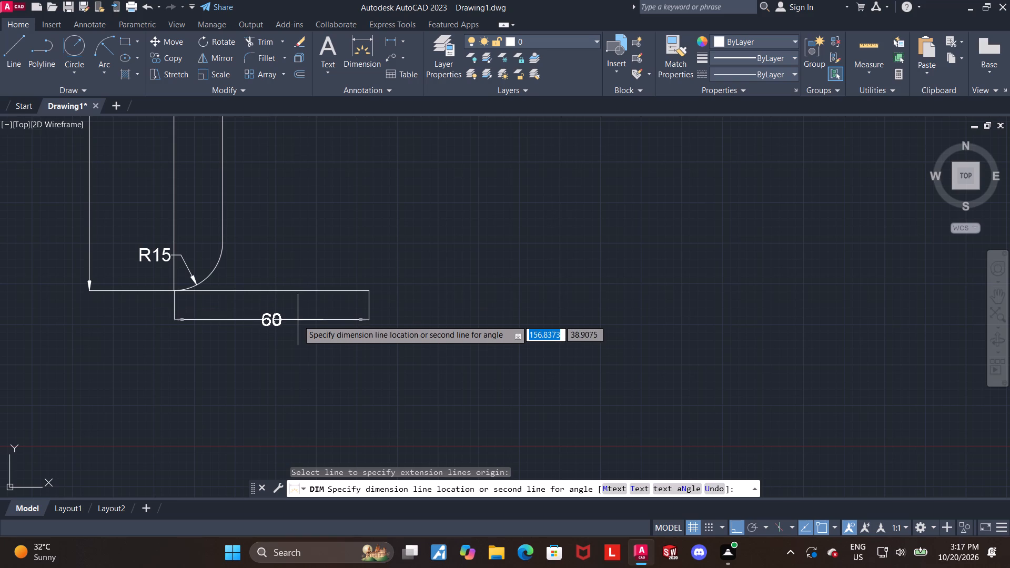
key("Escape")
Draw a vertical line about 128 units upward from the bottom line's free end, level with the vertical centre line's lower end.
middle_click_drag(380, 296, 372, 364)
scroll(375, 336, "up", 1)
scroll(375, 336, "down", 2)
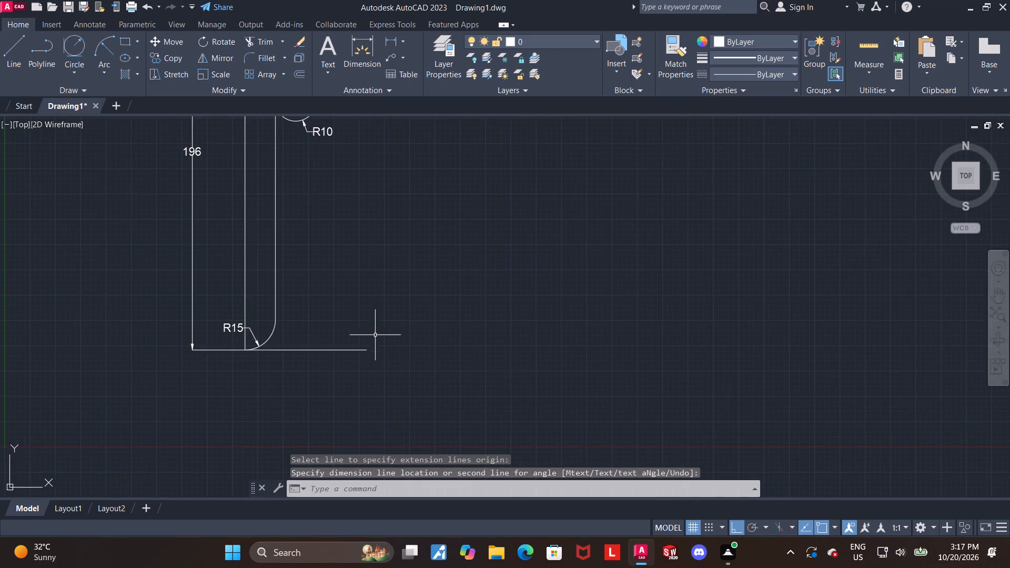
middle_click_drag(378, 339, 356, 394)
left_click(12, 50)
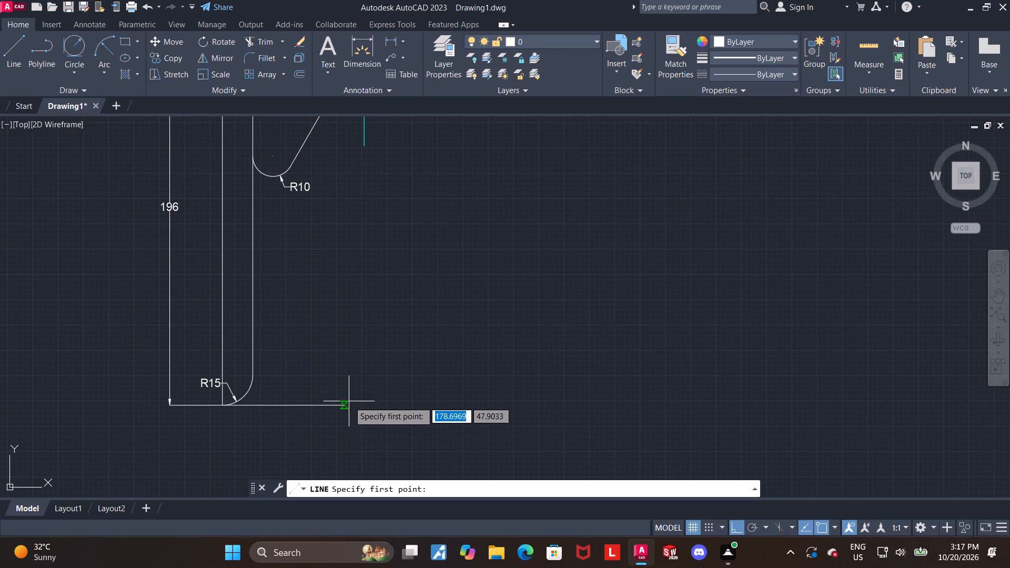
left_click(342, 404)
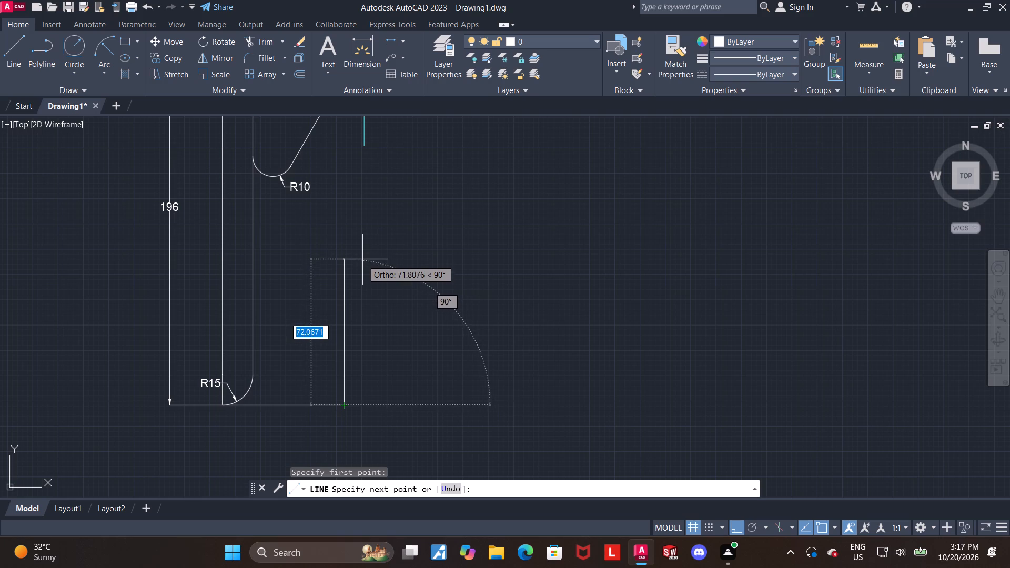
scroll(362, 259, "down", 1)
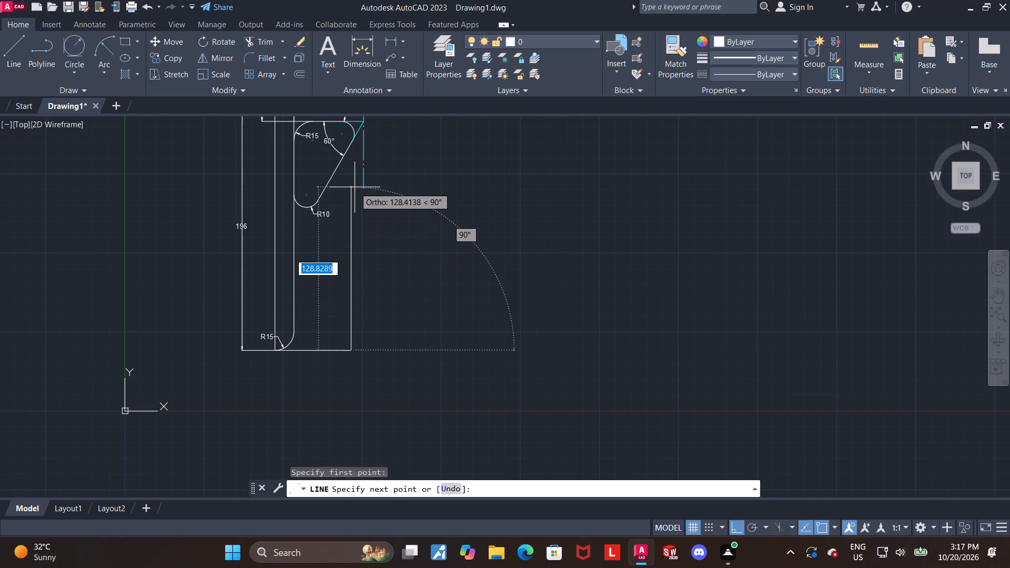
left_click(355, 187)
key("Escape")
From the top line's end, draw a short rightward line, downward segments of 68 and 70 units, and a leftward line crossing the vertical line.
middle_click_drag(450, 196, 440, 224)
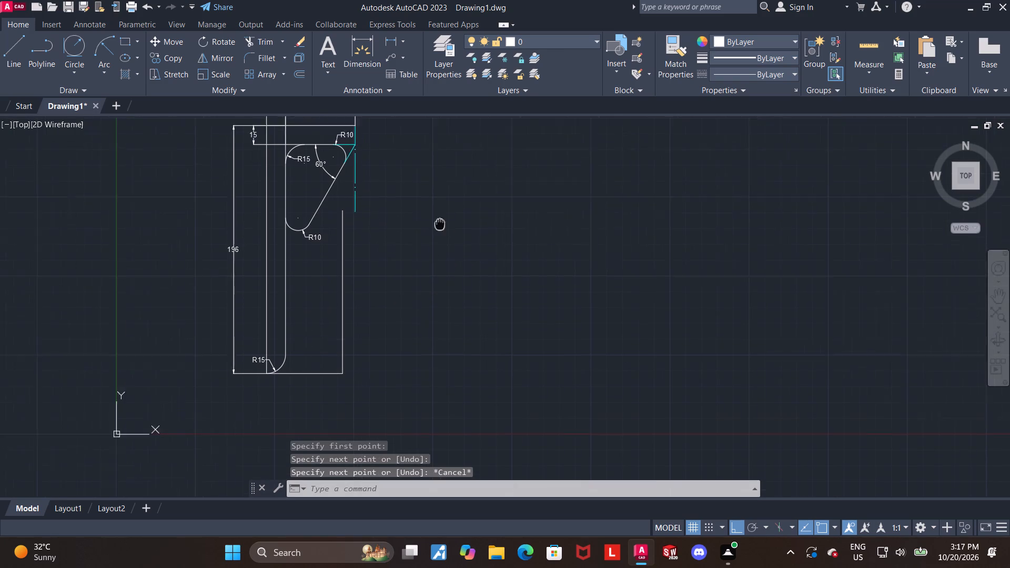
middle_click_drag(440, 224, 428, 250)
left_click(0, 44)
left_click(10, 47)
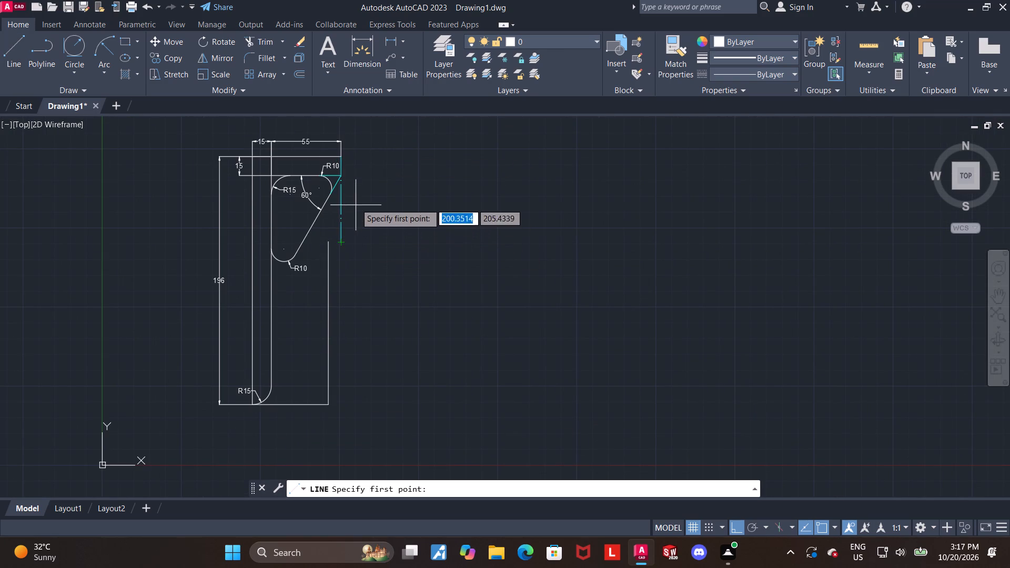
left_click(345, 157)
left_click(367, 157)
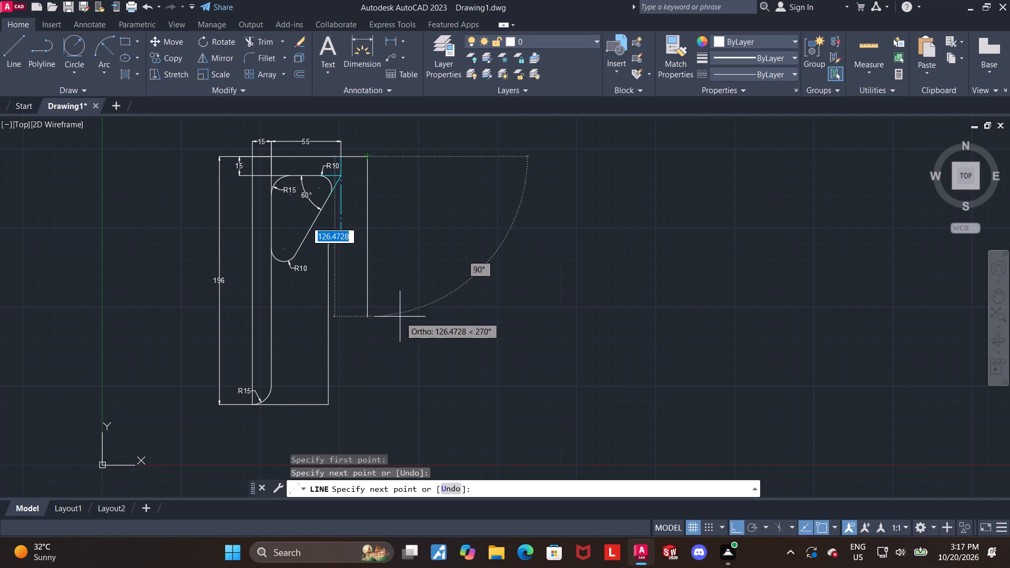
type("68")
key("Return")
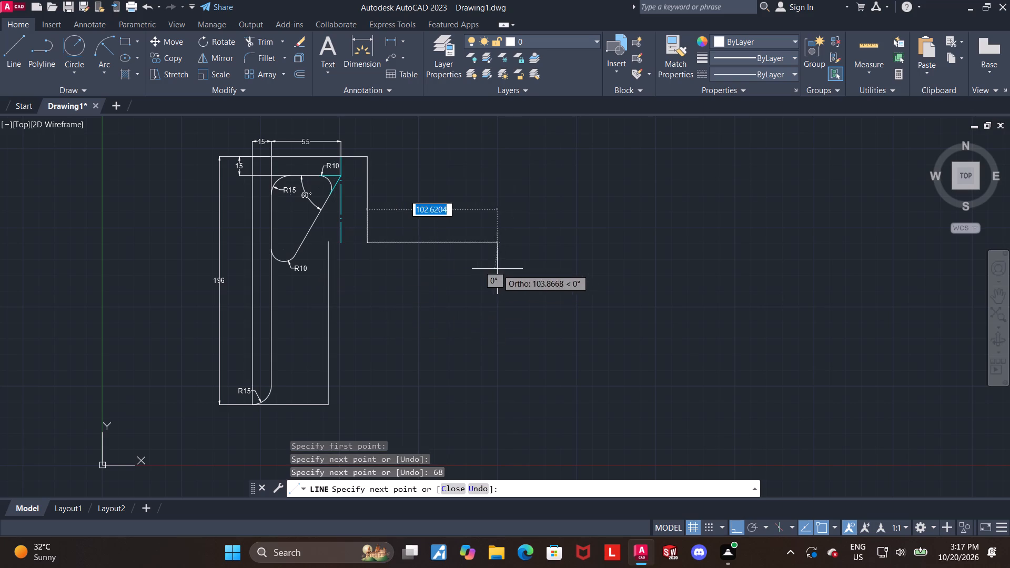
type("70")
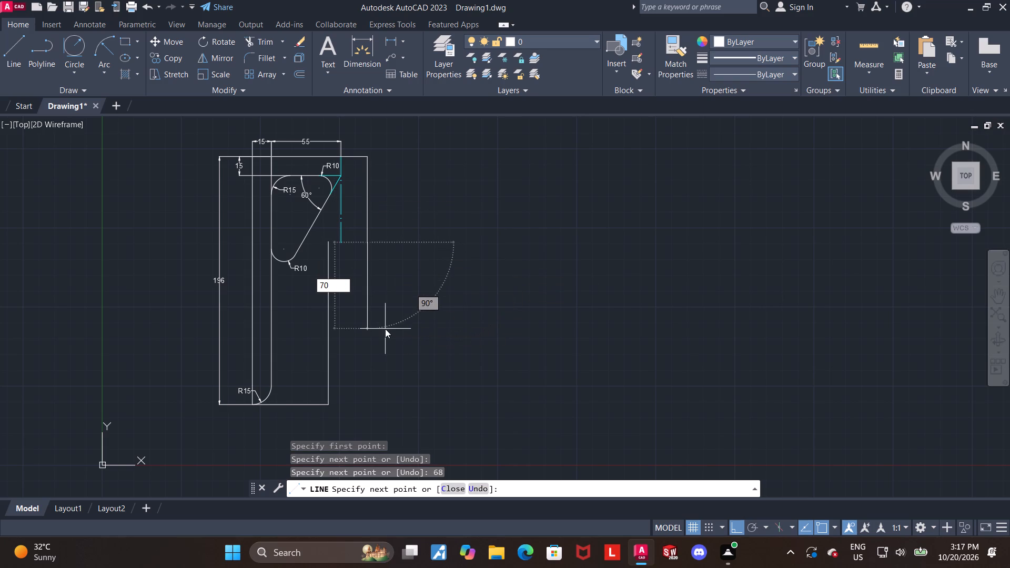
key("Return")
left_click(306, 328)
key("Escape")
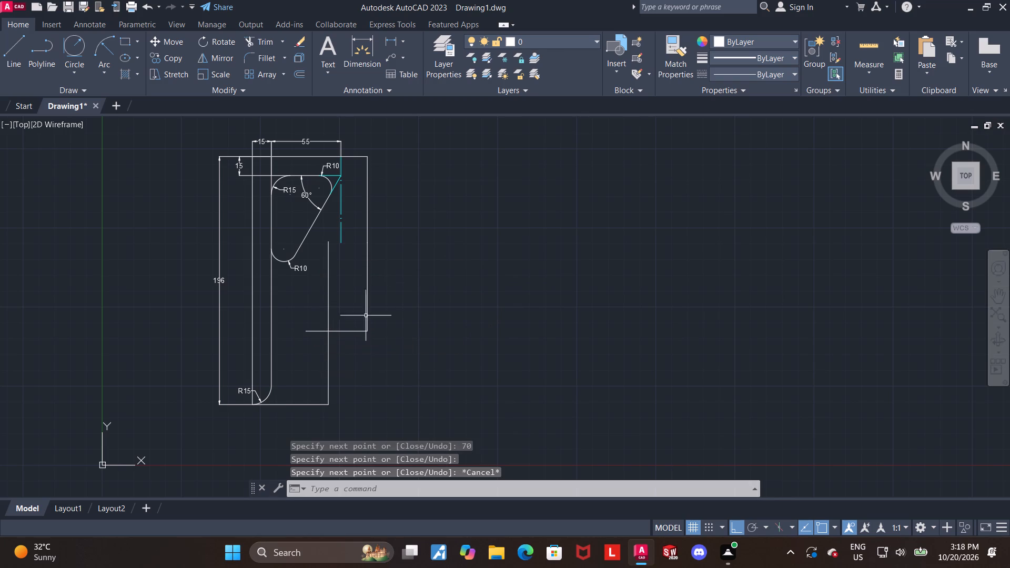
Trim away the 68 and 70-unit vertical construction segments and the top line's short overhang past the cyan centre line.
key("Escape")
left_click(270, 41)
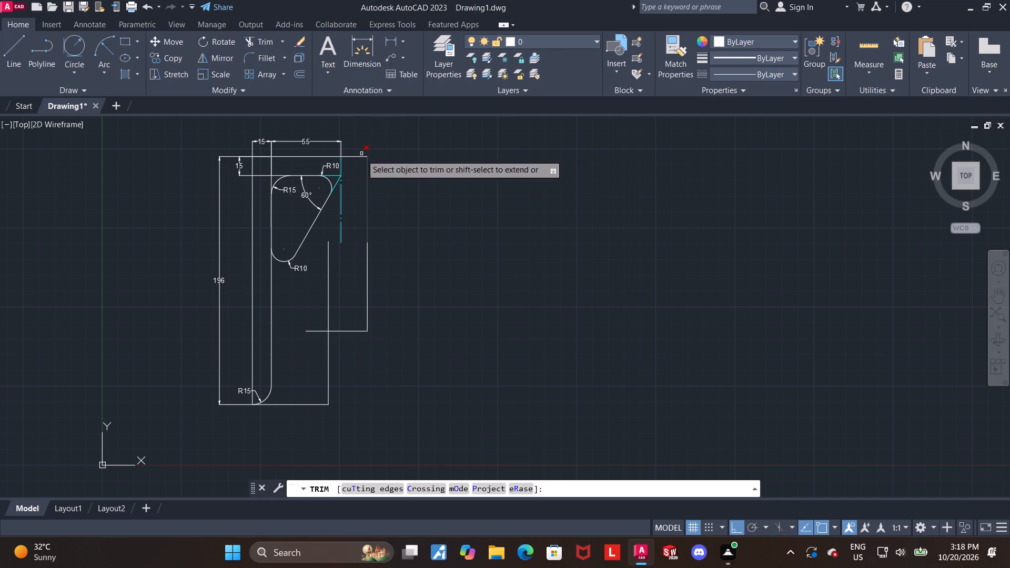
left_click(368, 179)
left_click(365, 277)
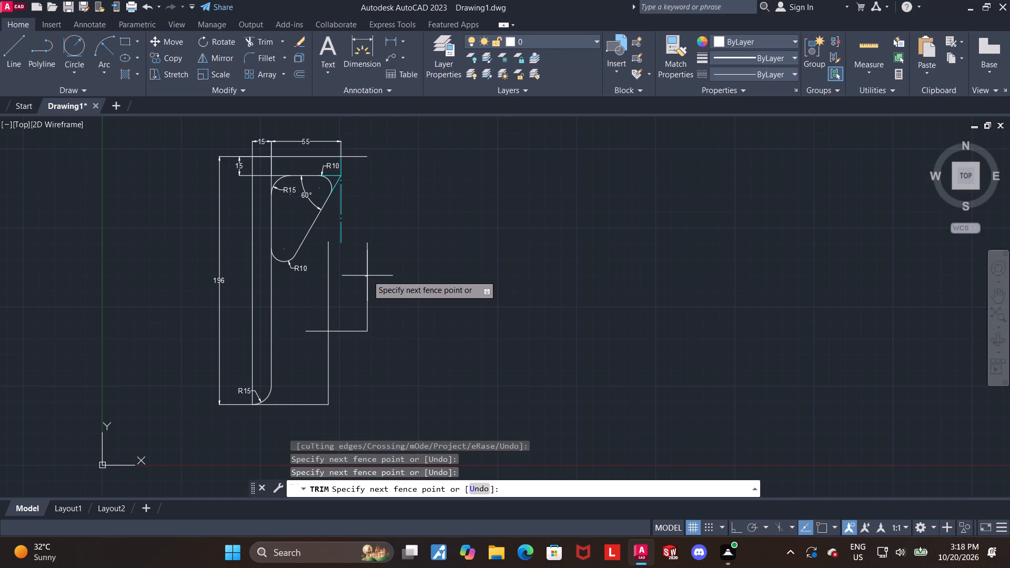
left_click(367, 275)
left_click(361, 157)
key("Escape")
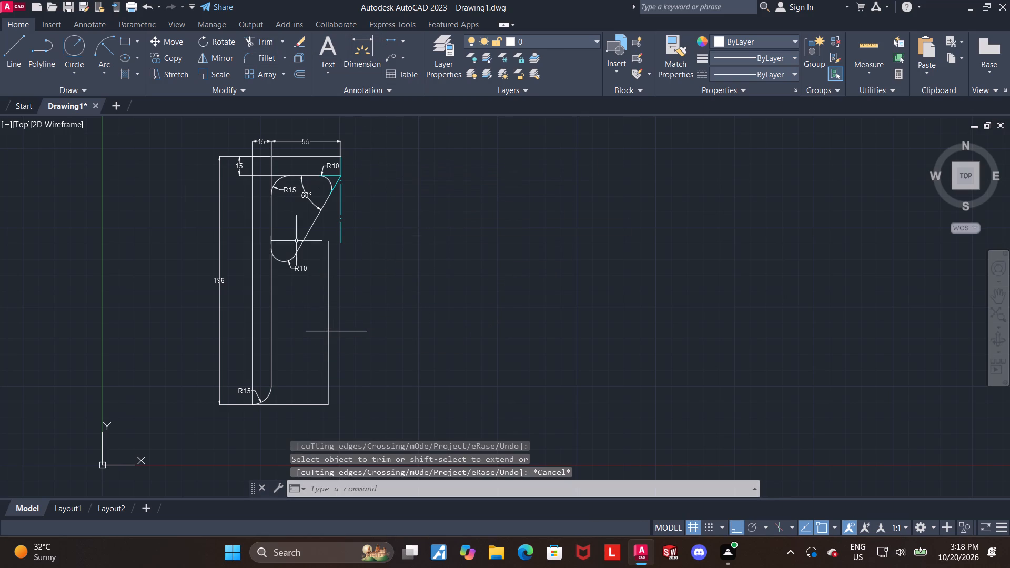
Draw a 60-diameter circle centred where the lower horizontal and vertical construction lines cross.
left_click(75, 64)
left_click(79, 96)
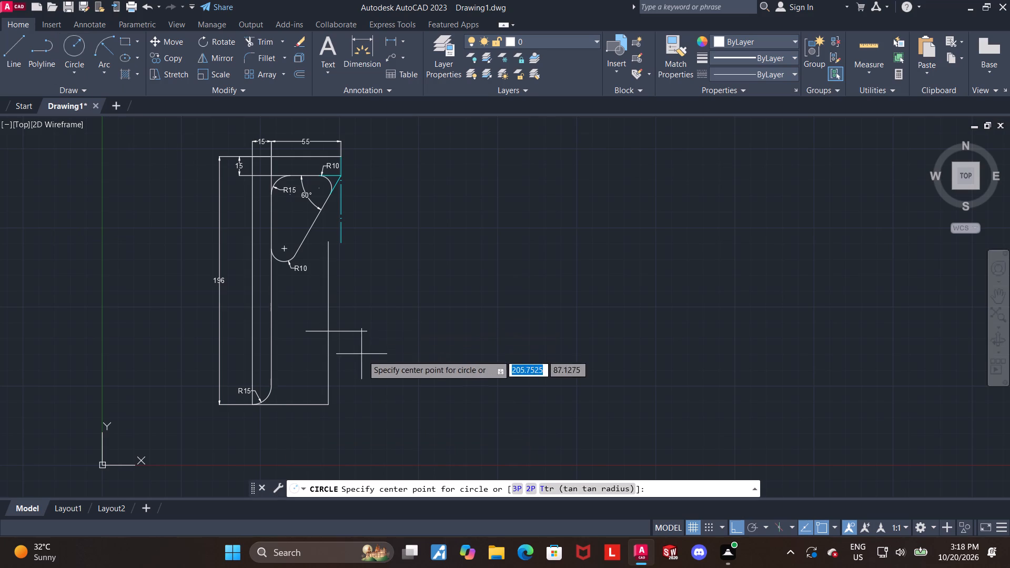
left_click(325, 333)
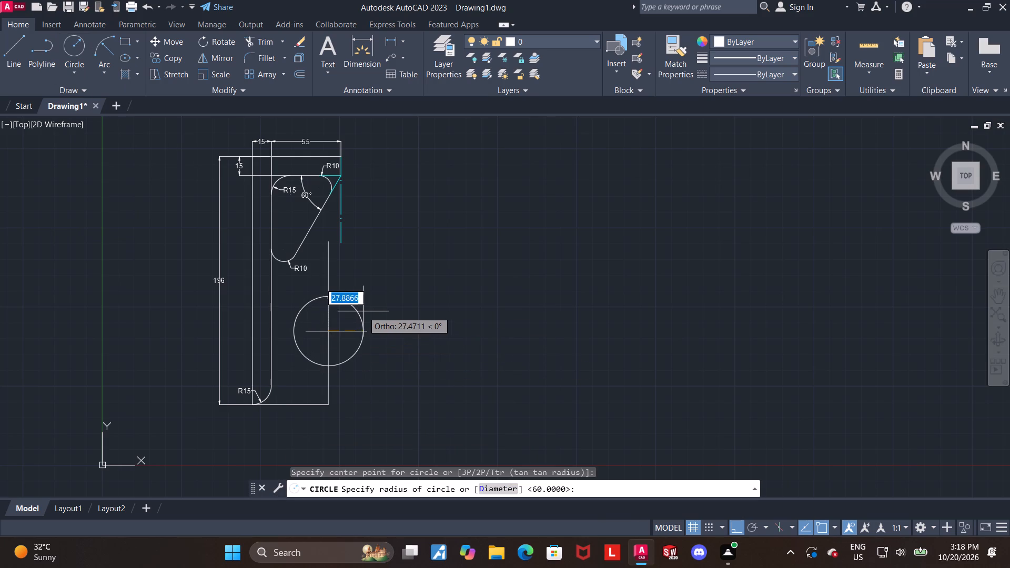
key("d")
key("Return")
type("60")
key("Return")
key("Escape")
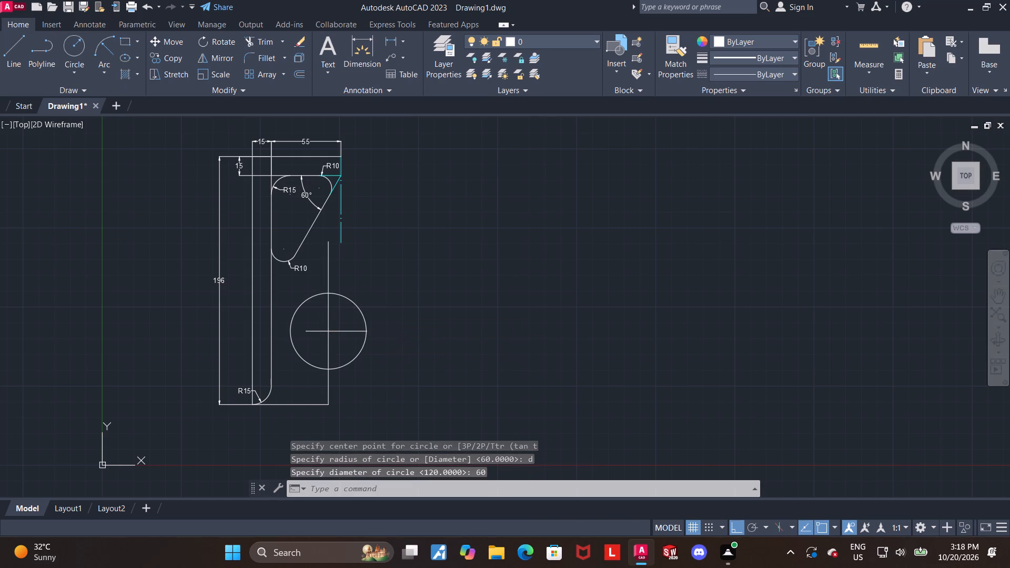
Draw a concentric 30-diameter circle inside the 60-diameter circle.
scroll(345, 345, "up", 1)
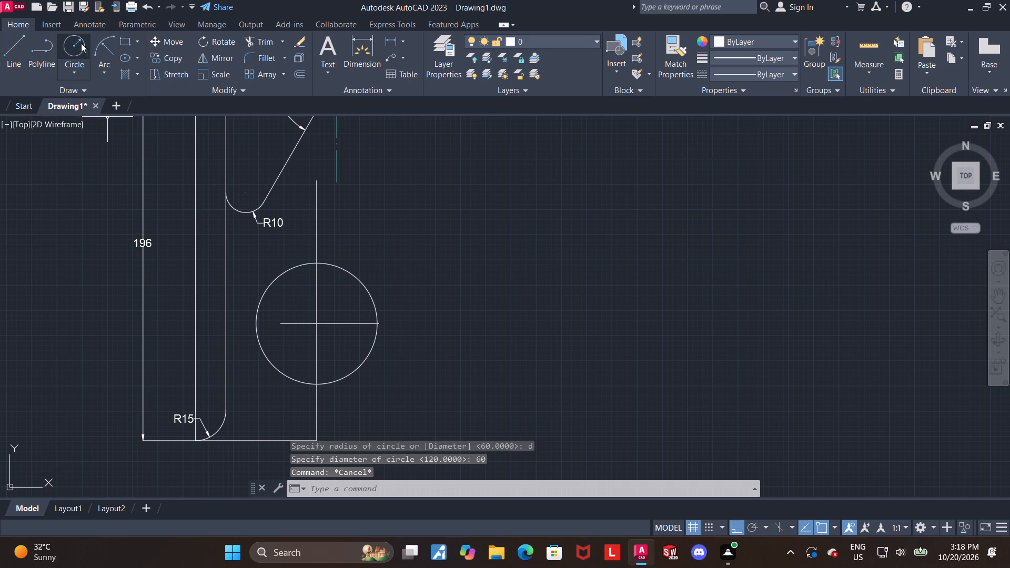
left_click(62, 42)
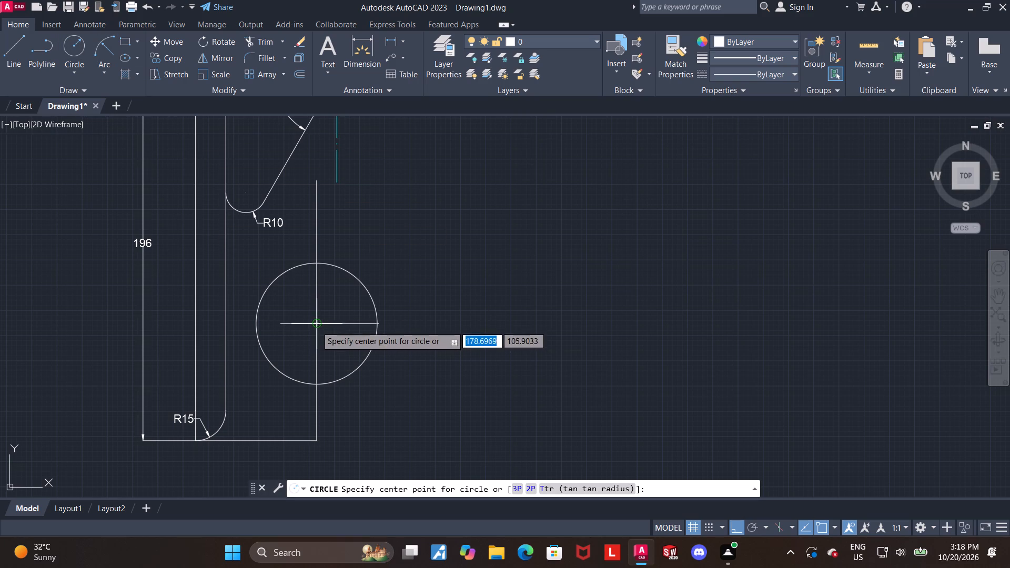
left_click(316, 326)
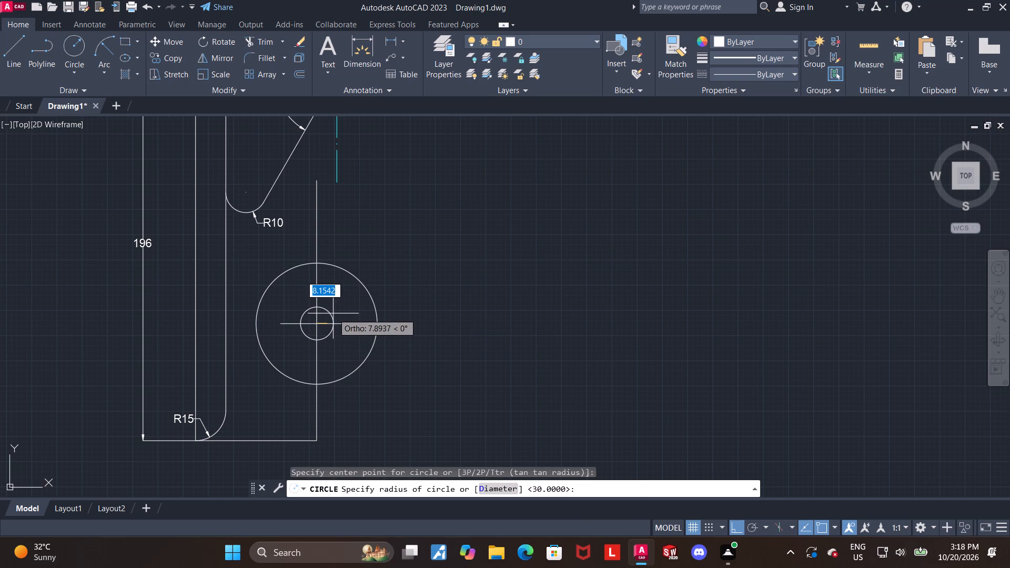
key("d")
key("Return")
type("30")
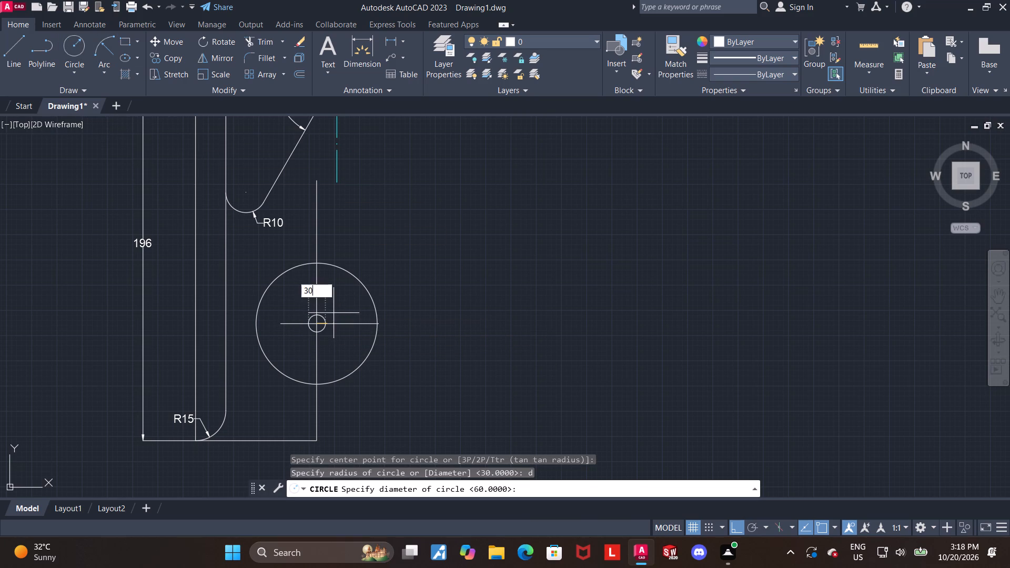
key("Return")
key("Escape")
Trim away the bottom line beyond the strip's rounded corner and the vertical line's portions outside the larger circle.
middle_click_drag(441, 271, 444, 230)
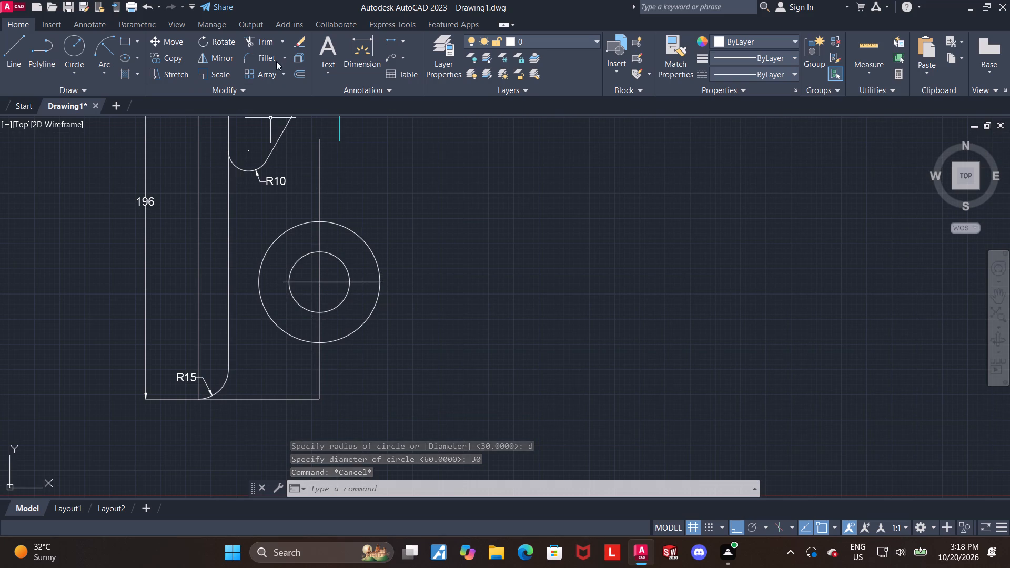
left_click(262, 40)
left_click_drag(261, 369, 261, 438)
key("Escape")
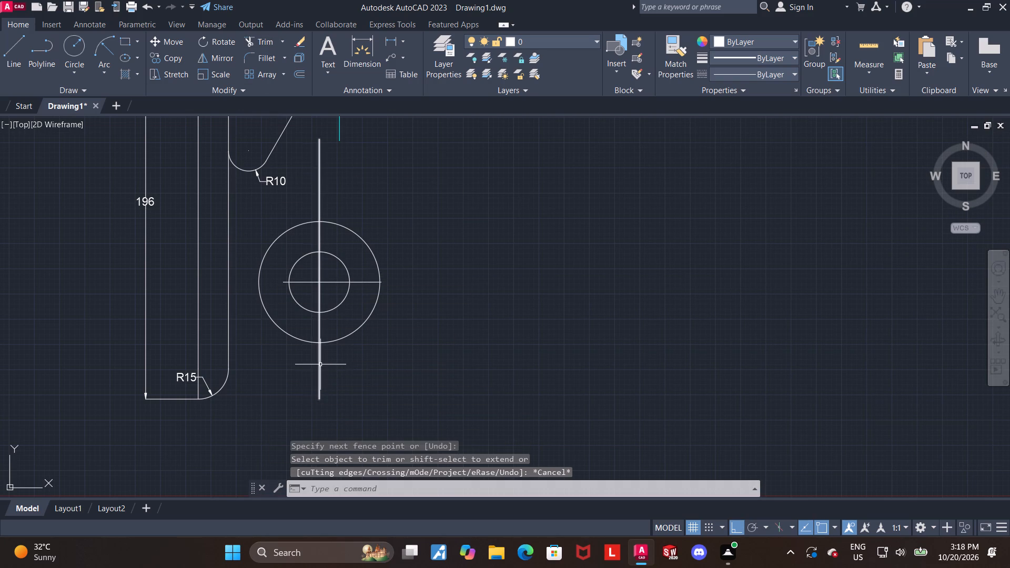
left_click(264, 41)
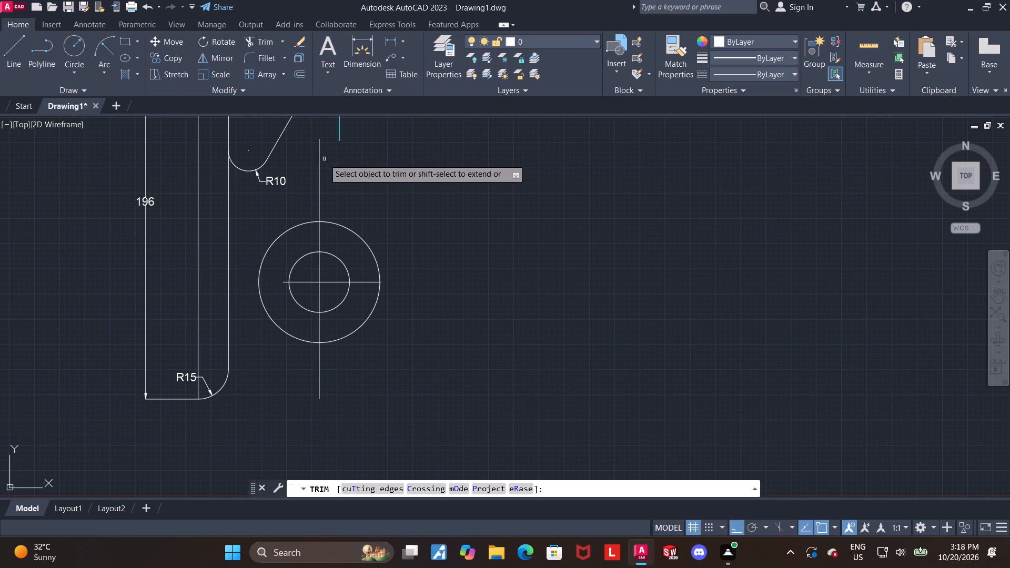
left_click(321, 160)
left_click(316, 164)
left_click(318, 376)
key("Escape")
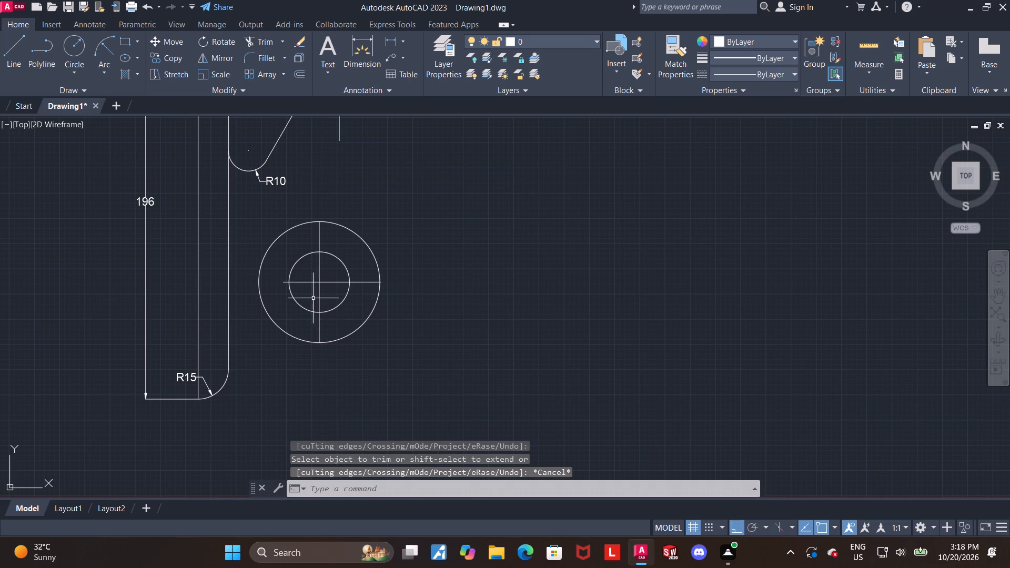
Give the circles' two crossing centre lines a dash-dot ACAD linetype and cyan colour.
left_click(325, 301)
left_click(316, 277)
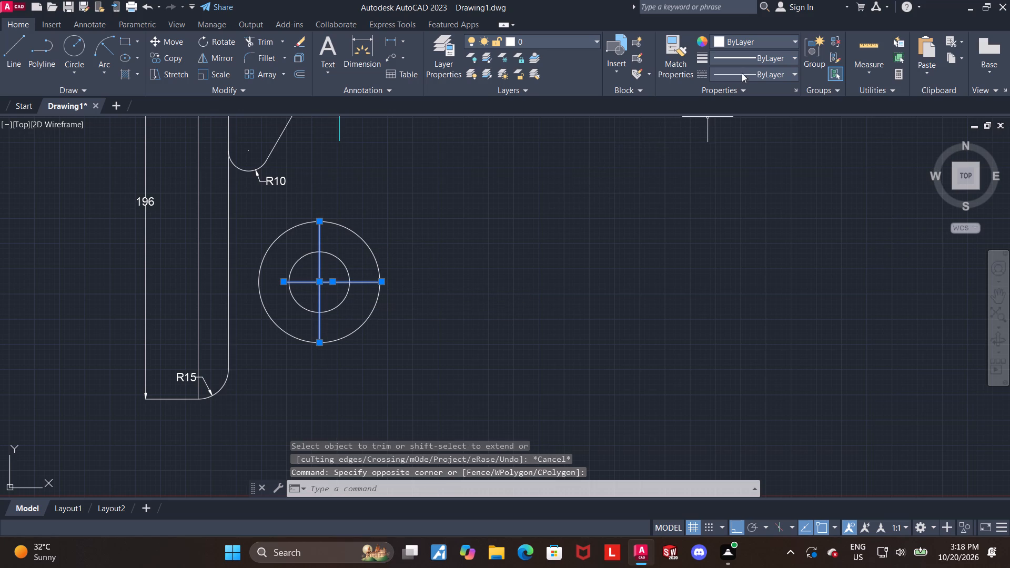
left_click(742, 73)
left_click(745, 119)
left_click(753, 44)
left_click(760, 163)
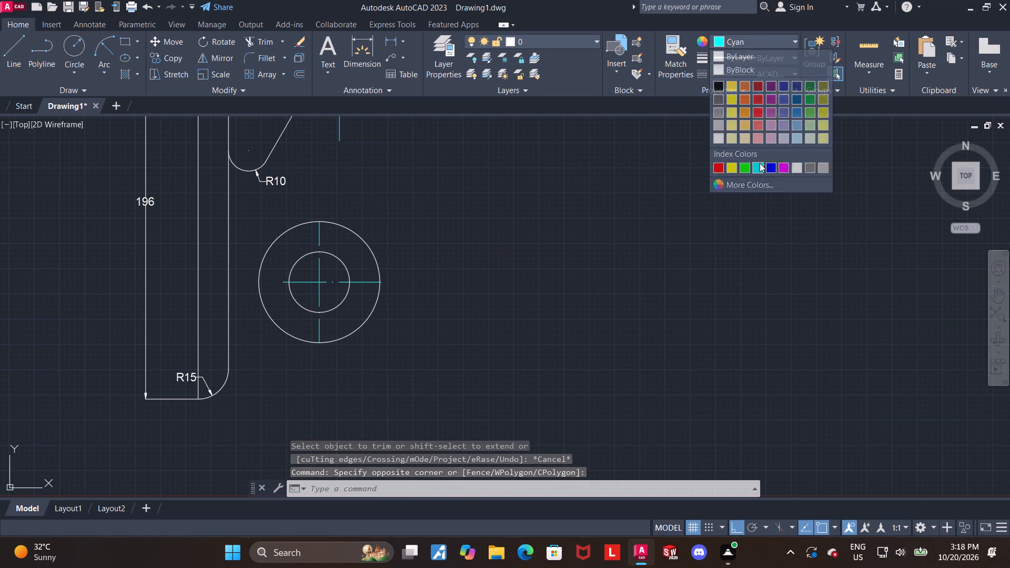
key("Escape")
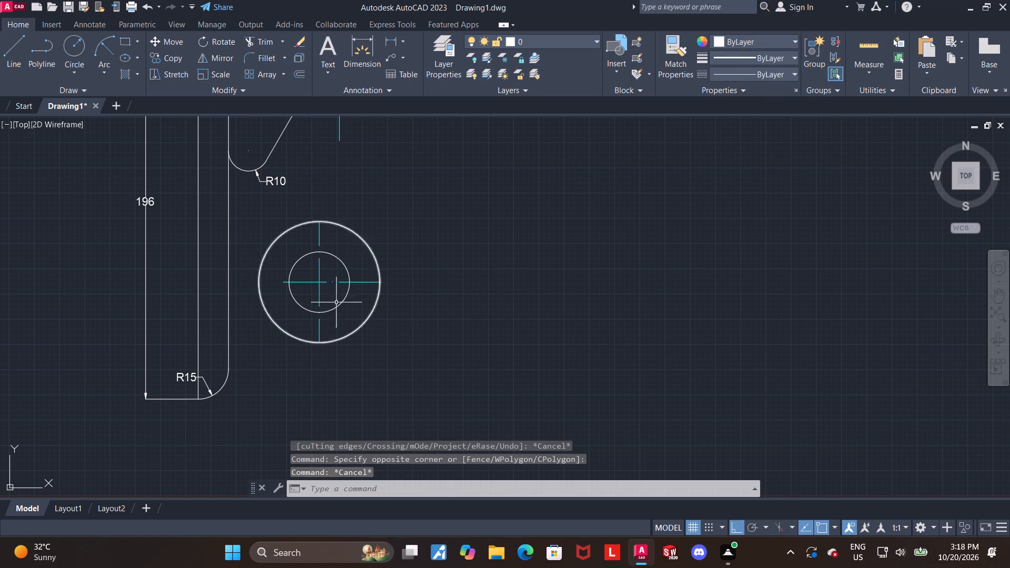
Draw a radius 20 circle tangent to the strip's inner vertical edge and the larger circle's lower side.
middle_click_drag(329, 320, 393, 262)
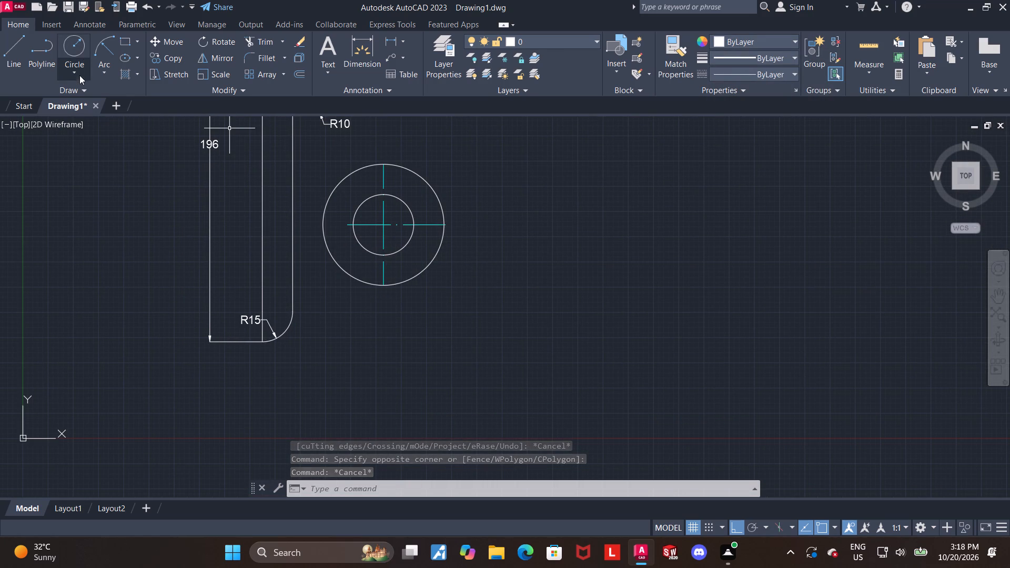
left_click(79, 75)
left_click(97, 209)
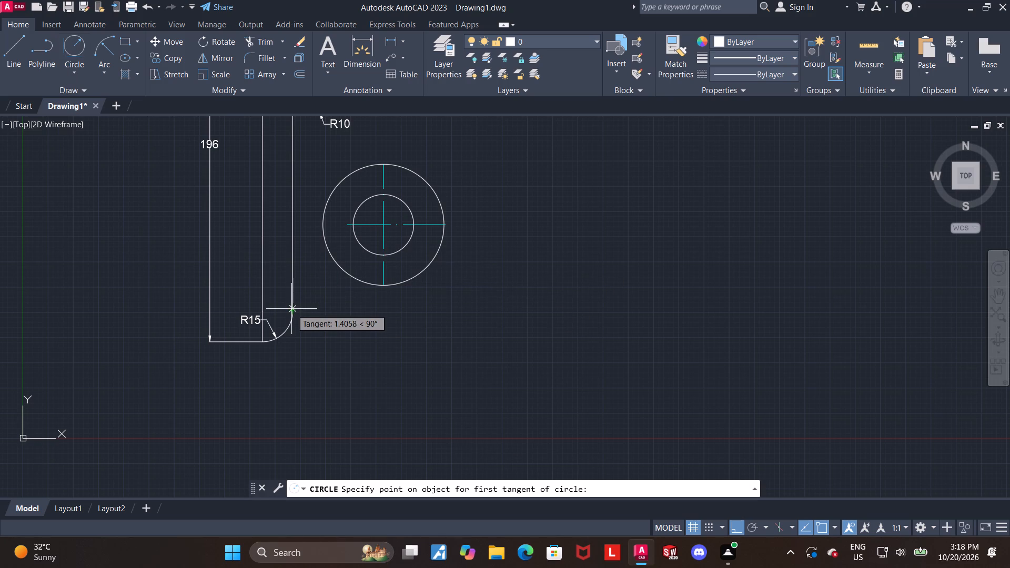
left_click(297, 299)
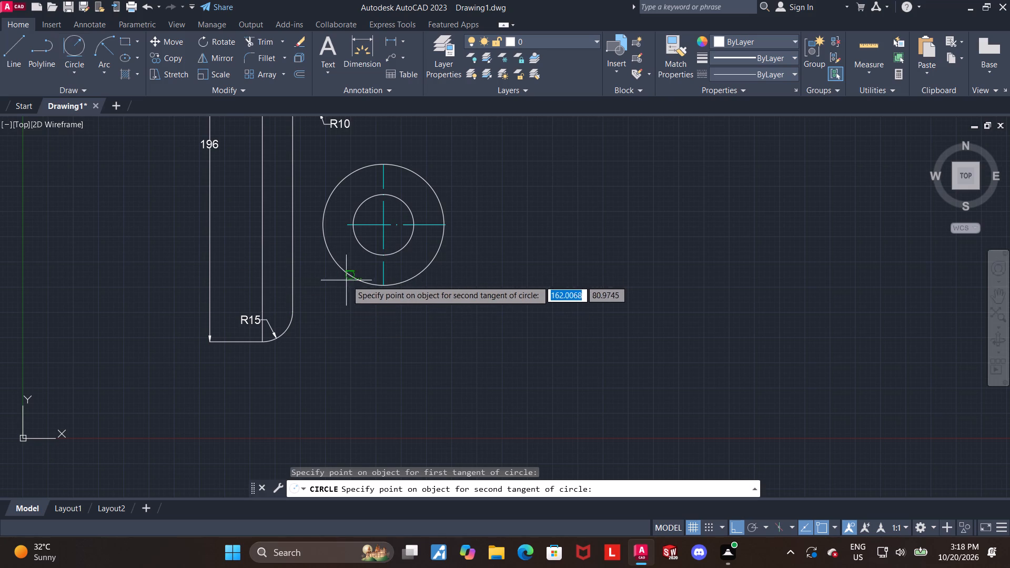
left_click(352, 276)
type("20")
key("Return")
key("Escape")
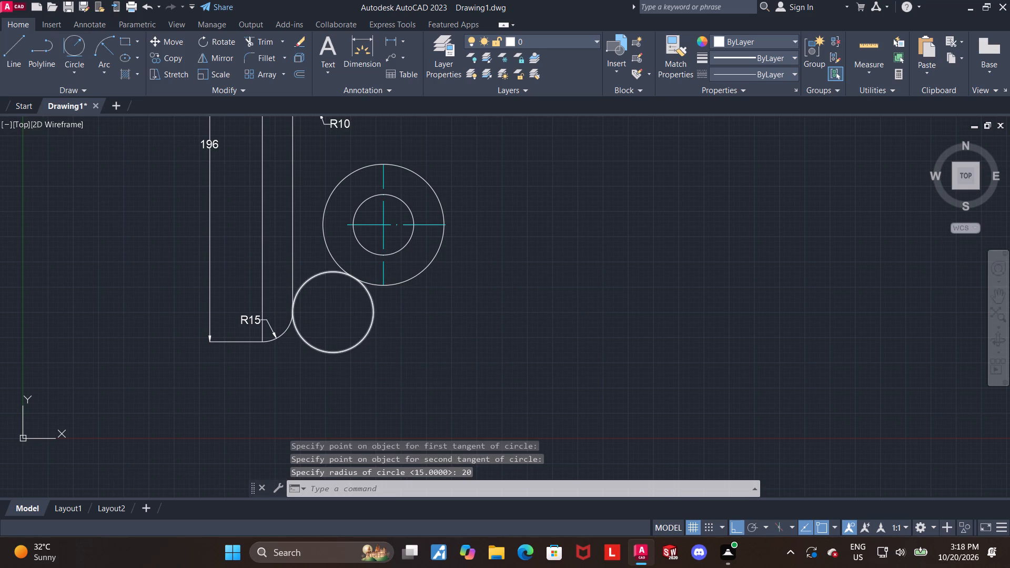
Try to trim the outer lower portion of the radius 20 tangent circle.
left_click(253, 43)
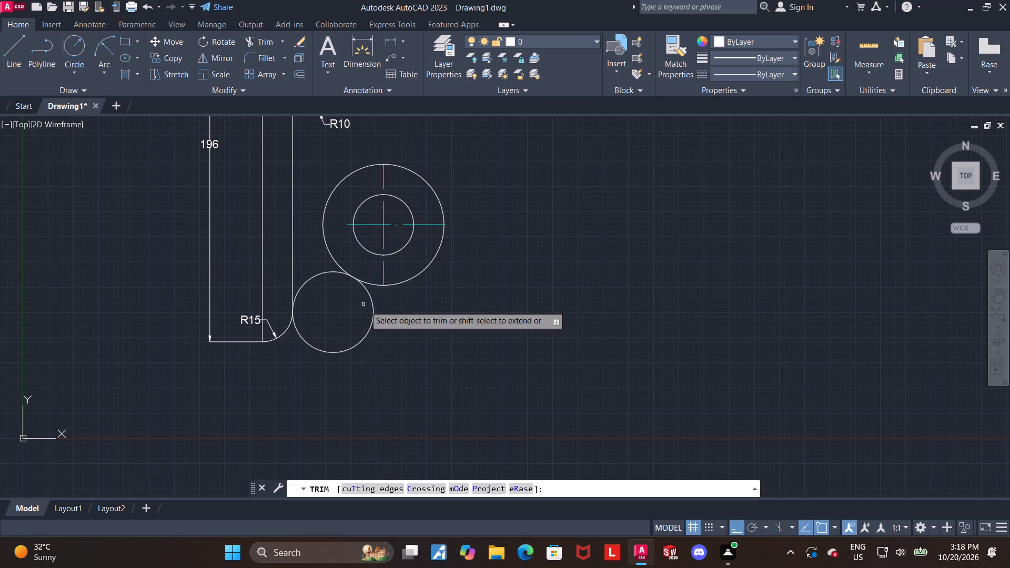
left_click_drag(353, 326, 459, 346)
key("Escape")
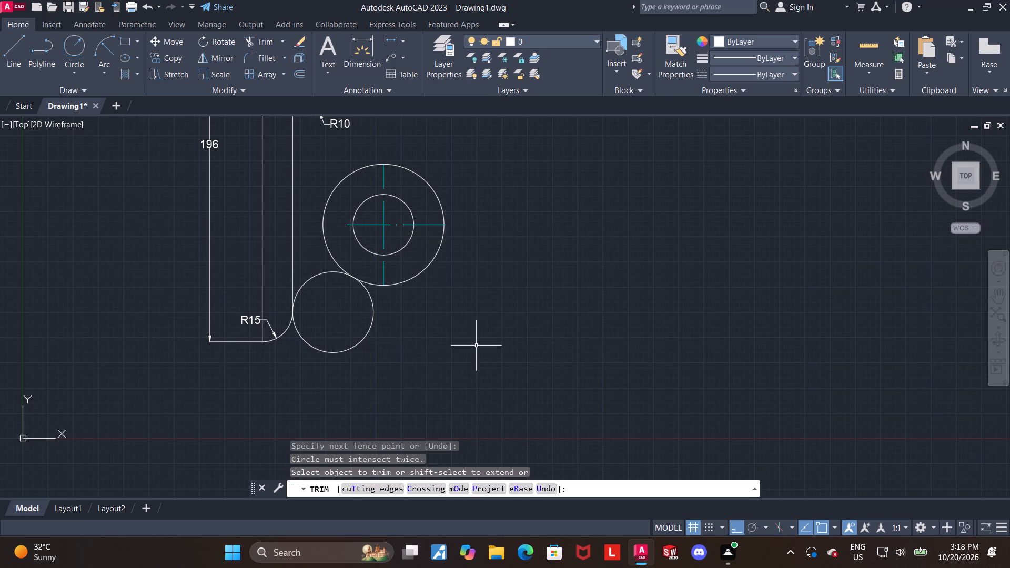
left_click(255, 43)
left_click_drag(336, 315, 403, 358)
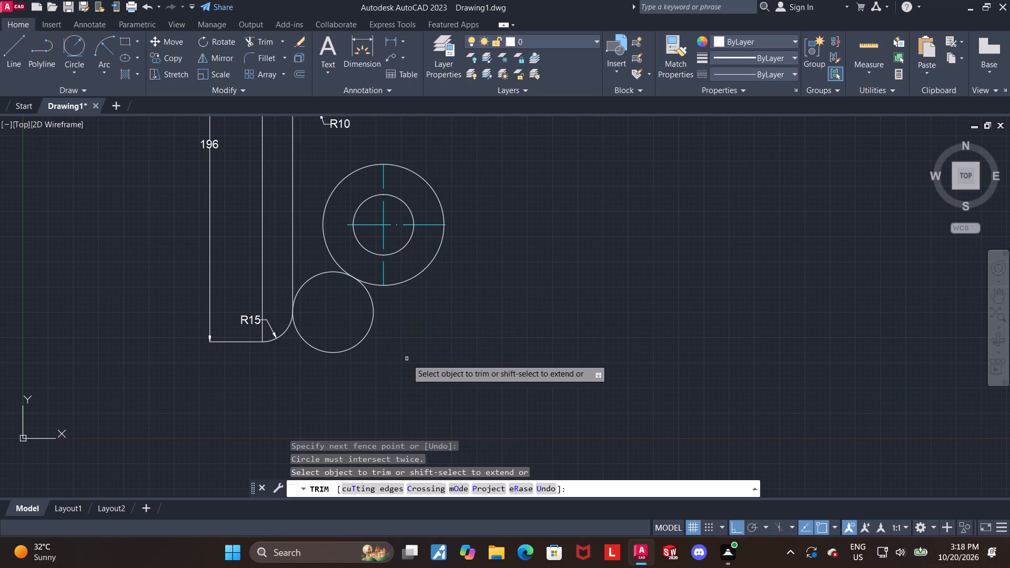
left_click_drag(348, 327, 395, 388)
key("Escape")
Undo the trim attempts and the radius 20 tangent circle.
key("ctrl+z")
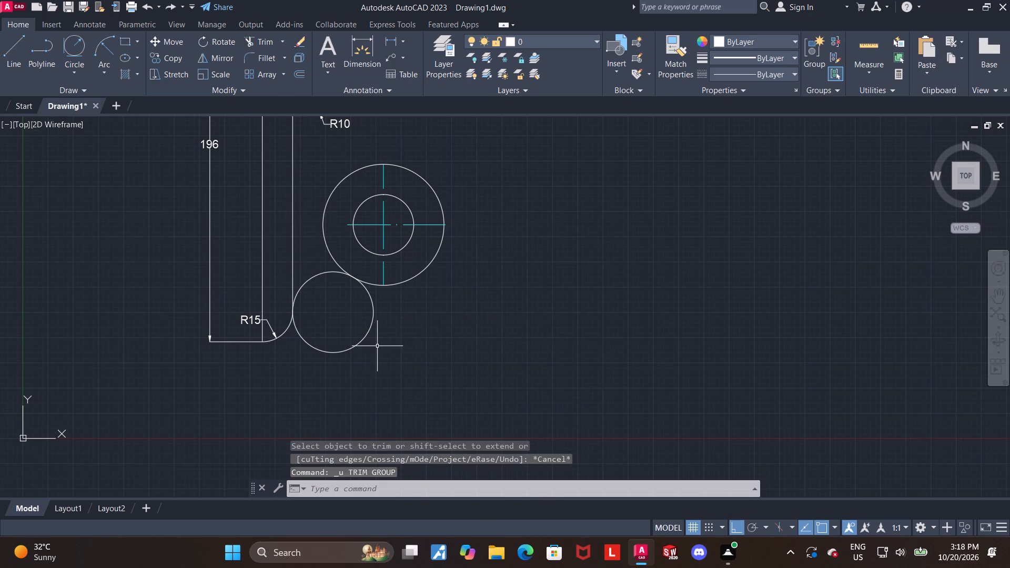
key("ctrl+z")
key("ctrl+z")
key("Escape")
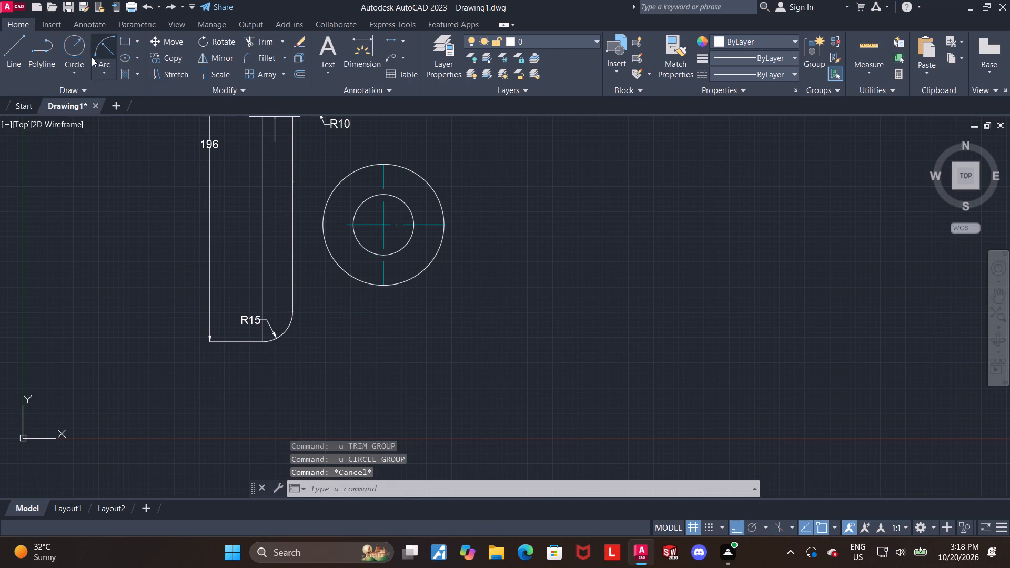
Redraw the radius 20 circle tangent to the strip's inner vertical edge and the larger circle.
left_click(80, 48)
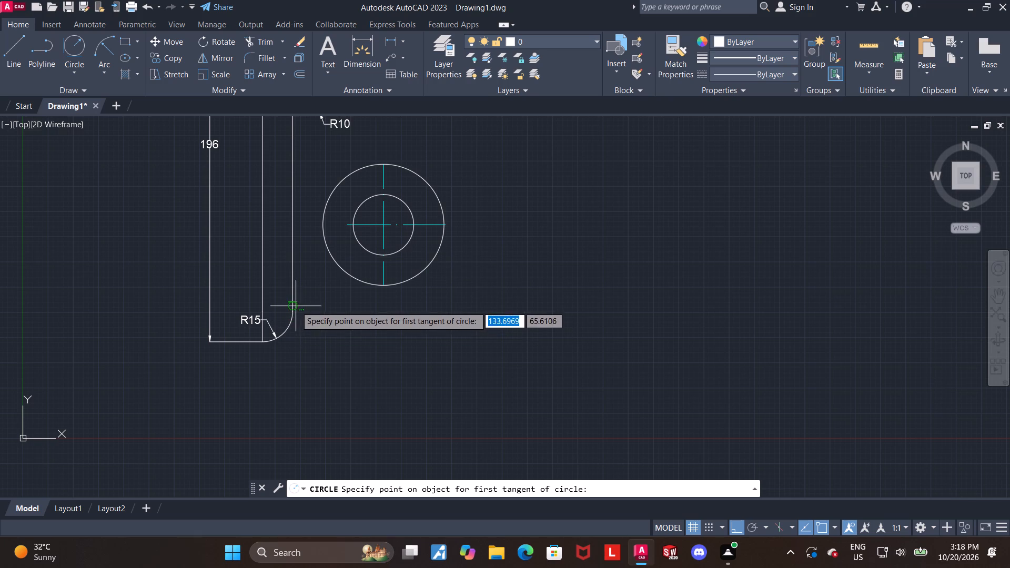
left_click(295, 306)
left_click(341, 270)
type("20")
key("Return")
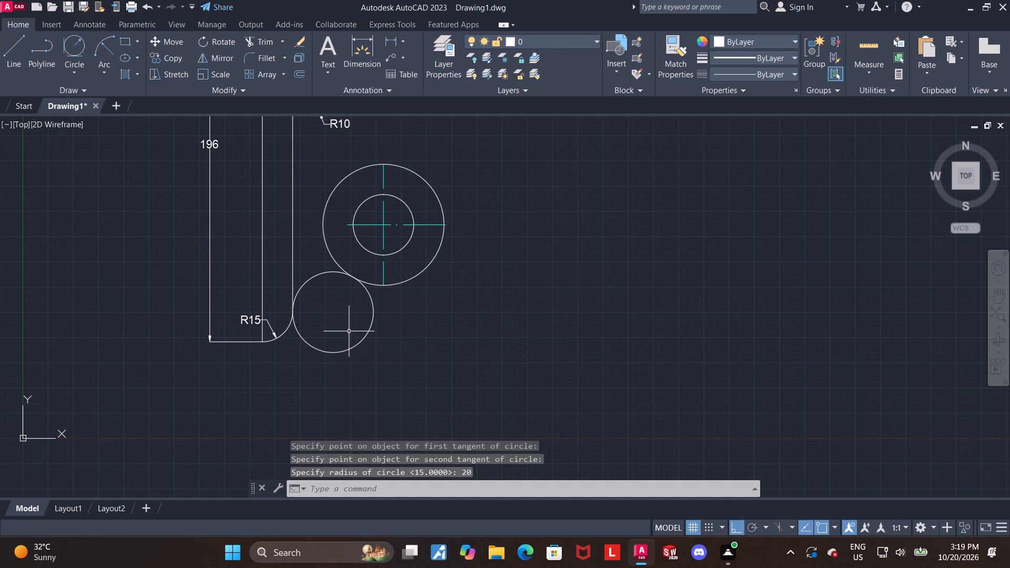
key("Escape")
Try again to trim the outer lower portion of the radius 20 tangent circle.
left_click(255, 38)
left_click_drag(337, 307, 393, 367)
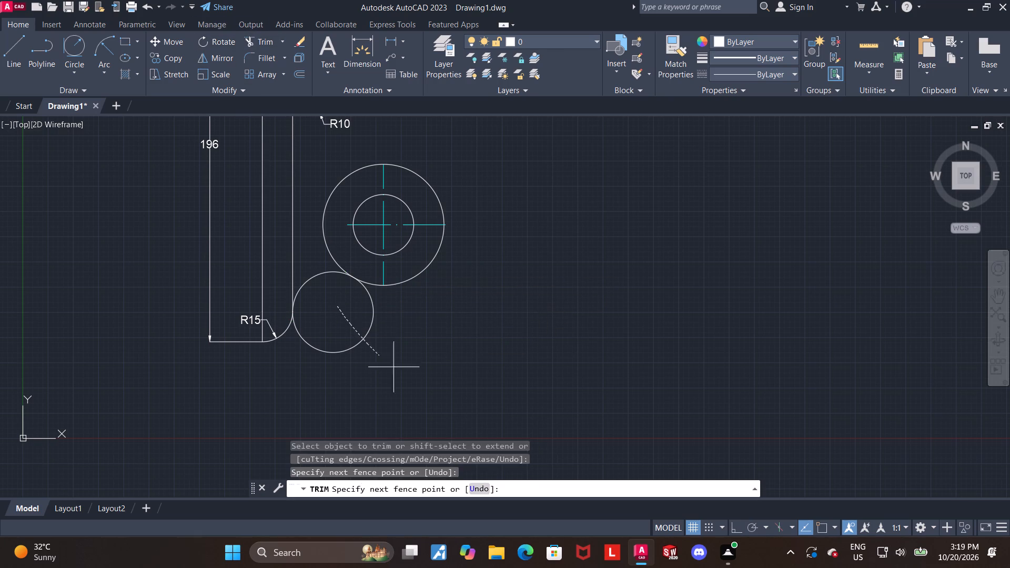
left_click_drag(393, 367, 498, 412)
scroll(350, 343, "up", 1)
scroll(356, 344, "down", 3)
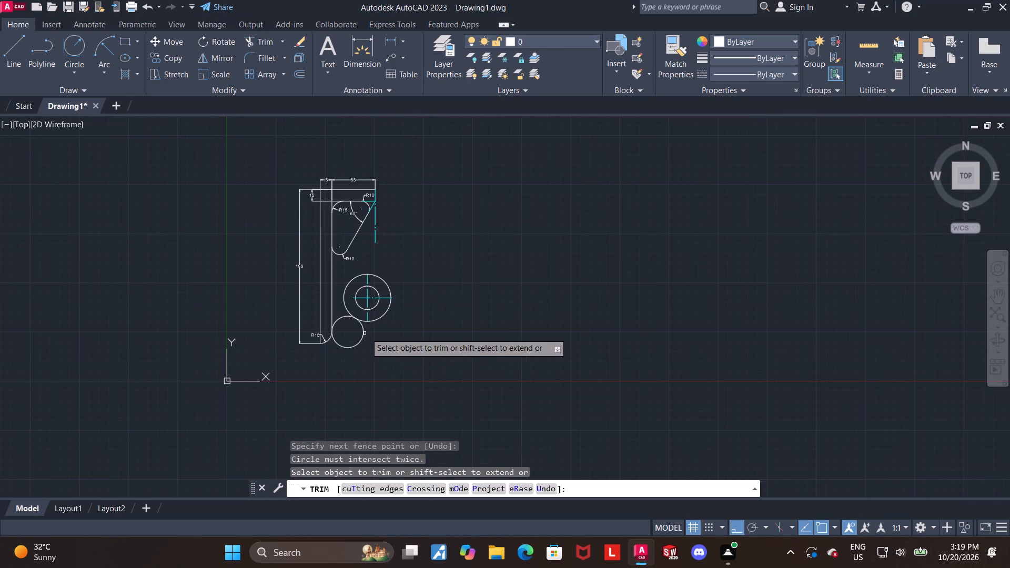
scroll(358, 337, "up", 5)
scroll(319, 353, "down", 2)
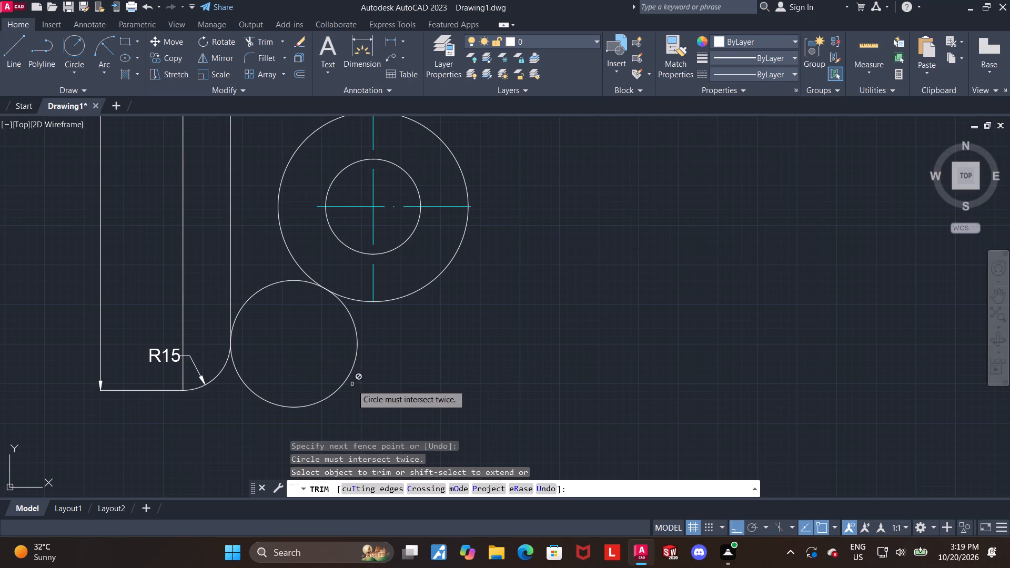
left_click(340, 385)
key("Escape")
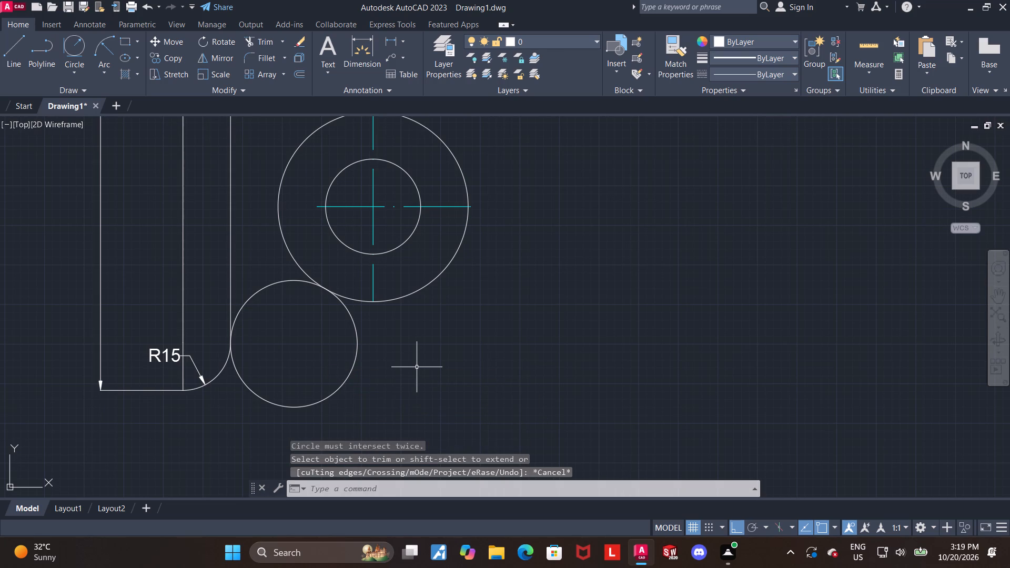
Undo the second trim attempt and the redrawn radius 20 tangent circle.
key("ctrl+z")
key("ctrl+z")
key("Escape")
Draw a horizontal line 44 long to the right from the center of the concentric circles beside the strip.
middle_click_drag(483, 282, 481, 293)
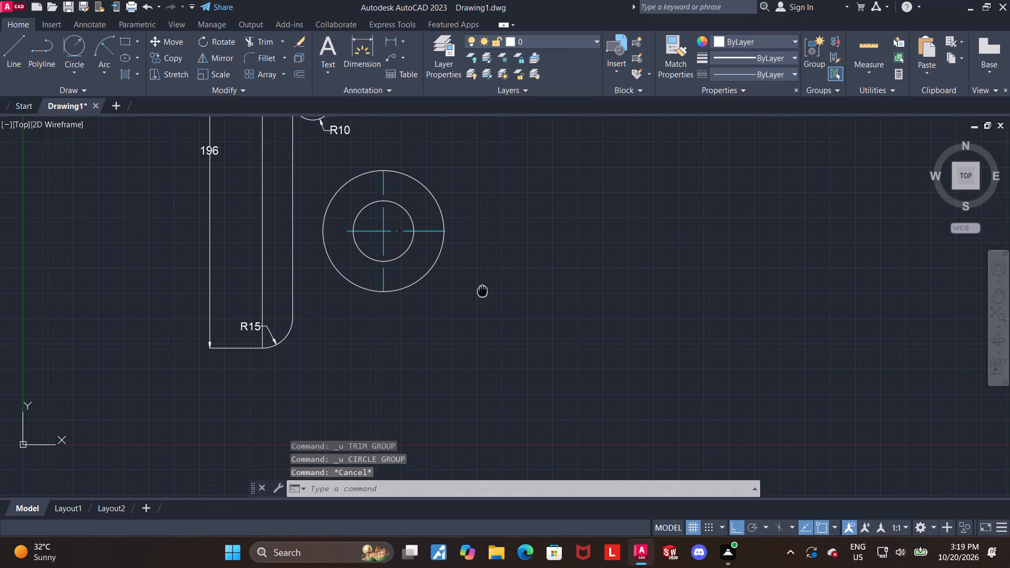
middle_click_drag(481, 293, 478, 306)
middle_click(440, 302)
scroll(450, 276, "down", 1)
middle_click_drag(494, 234, 482, 274)
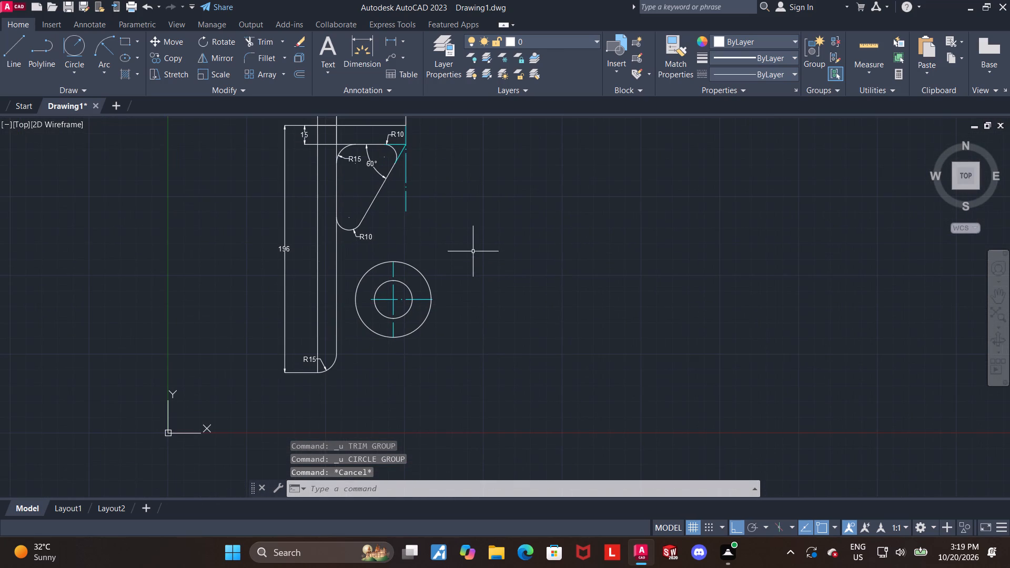
key("Escape")
key("Escape")
left_click(18, 35)
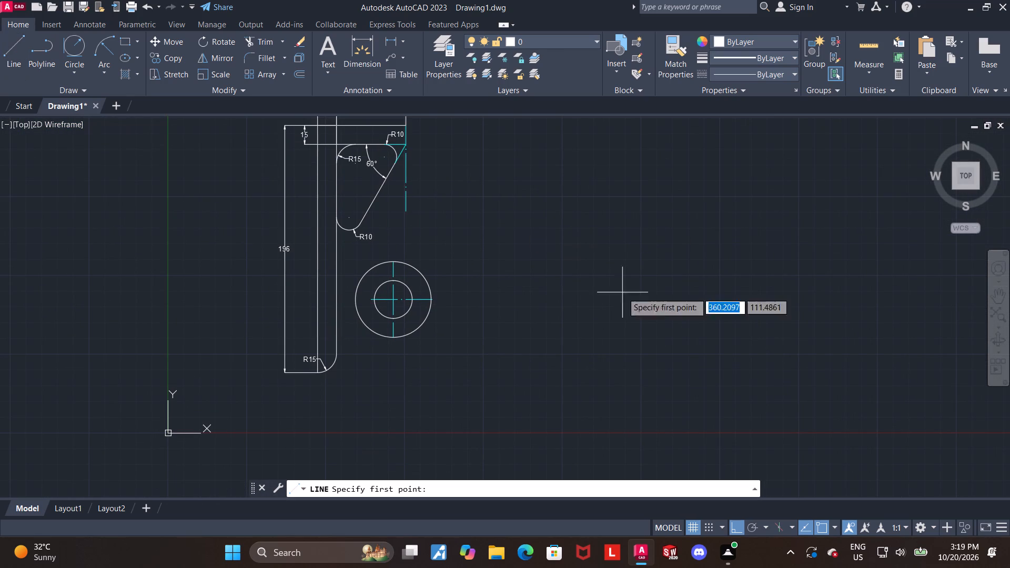
scroll(451, 285, "up", 1)
scroll(380, 300, "up", 3)
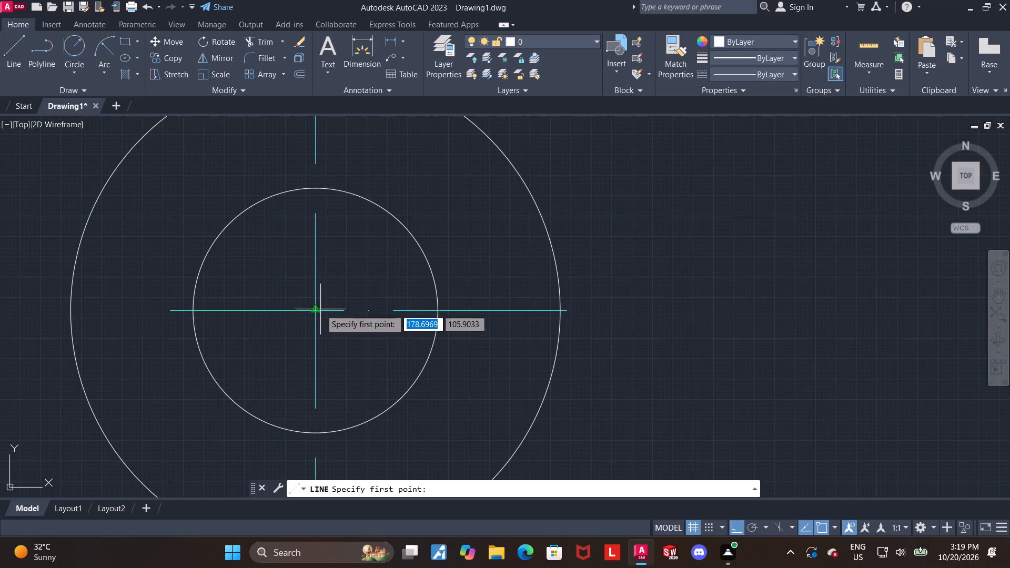
scroll(314, 309, "up", 5)
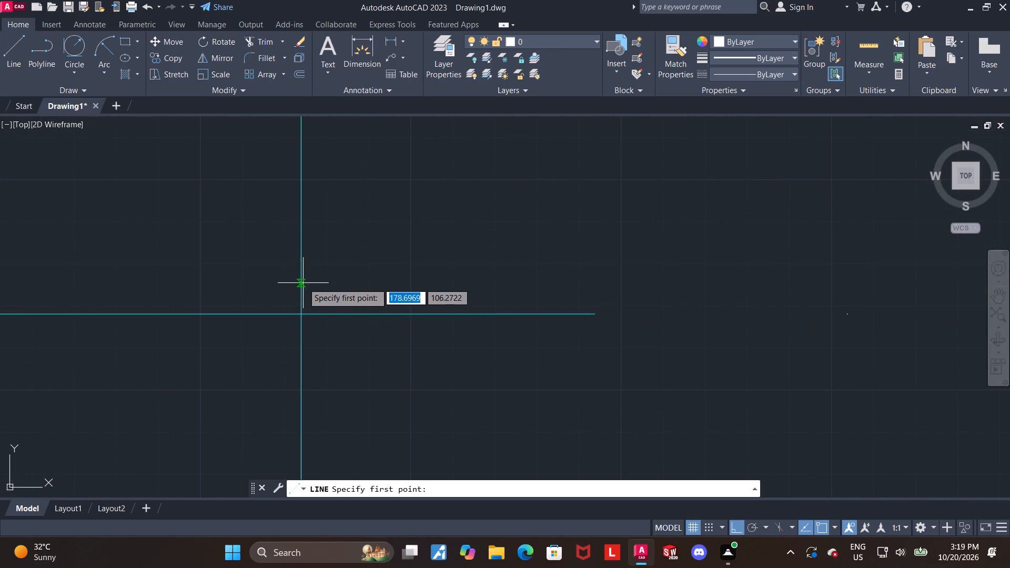
left_click(300, 313)
scroll(301, 315, "down", 4)
scroll(653, 296, "down", 2)
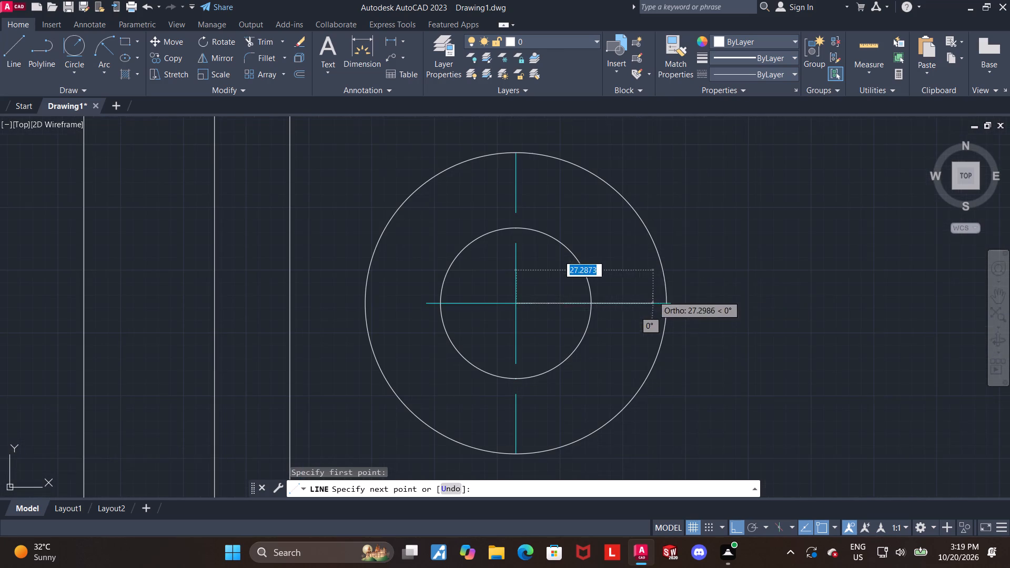
type("44")
key("Return")
Continue the line 70 vertically upward from the end of the 44-long segment and finish it there.
scroll(752, 289, "down", 3)
scroll(763, 201, "up", 1)
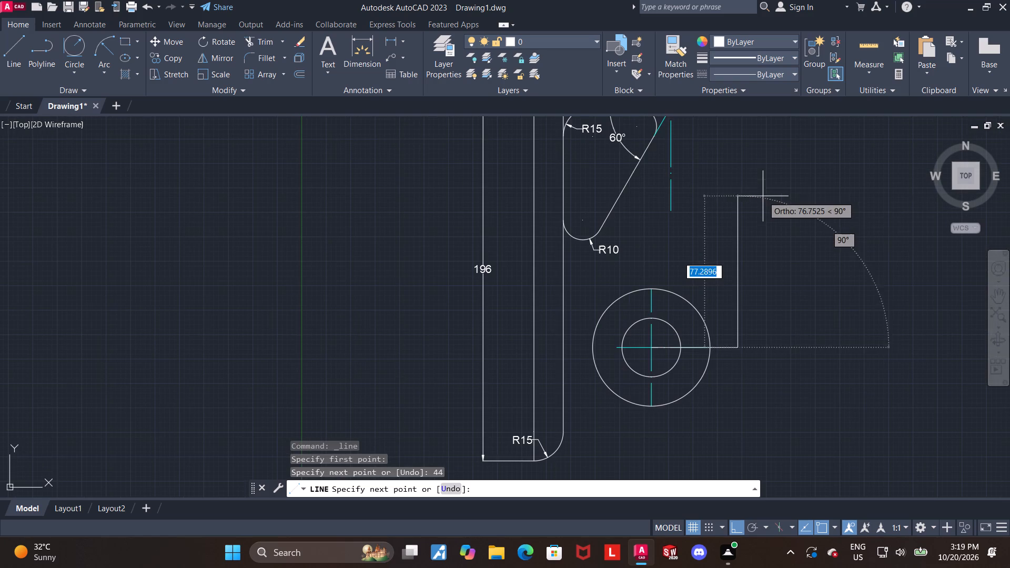
type("70]")
key("Return")
key("BackSpace")
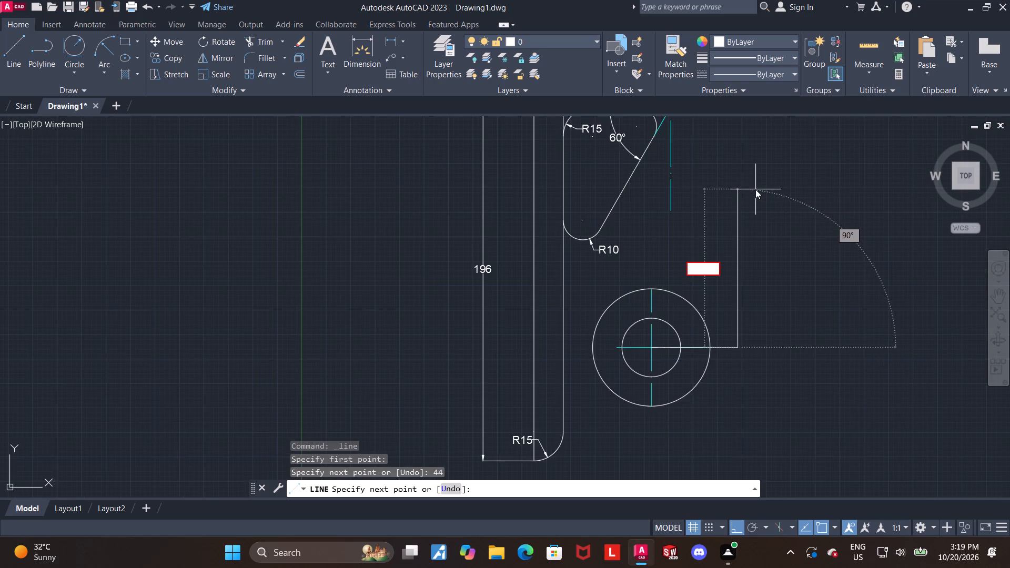
type("70")
key("Return")
key("Escape")
key("Escape")
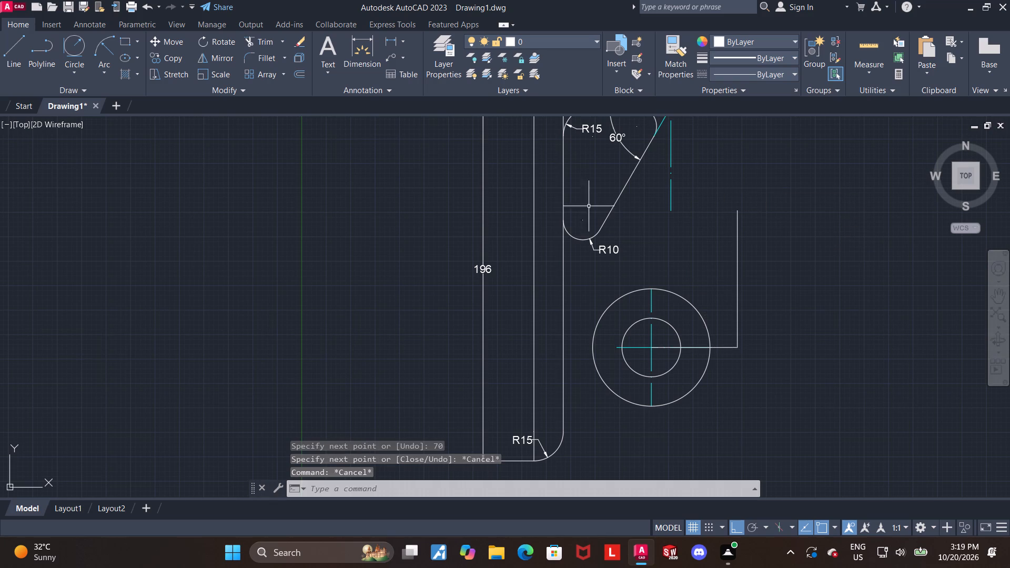
Draw a 40-diameter circle centered on the upper end of the 70-long vertical line.
middle_click_drag(736, 284, 542, 297)
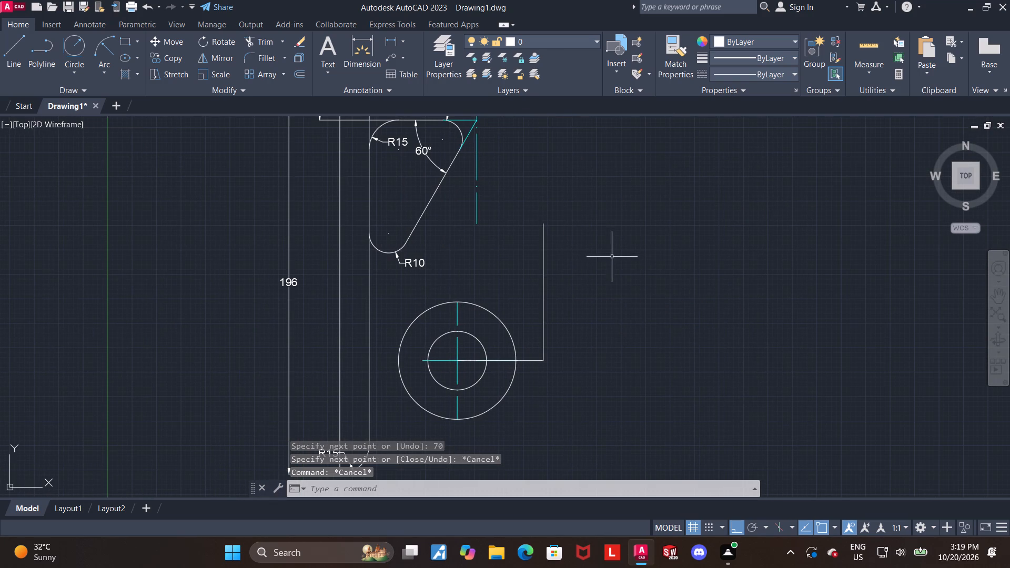
scroll(558, 277, "down", 1)
middle_click_drag(551, 280, 482, 306)
left_click(83, 62)
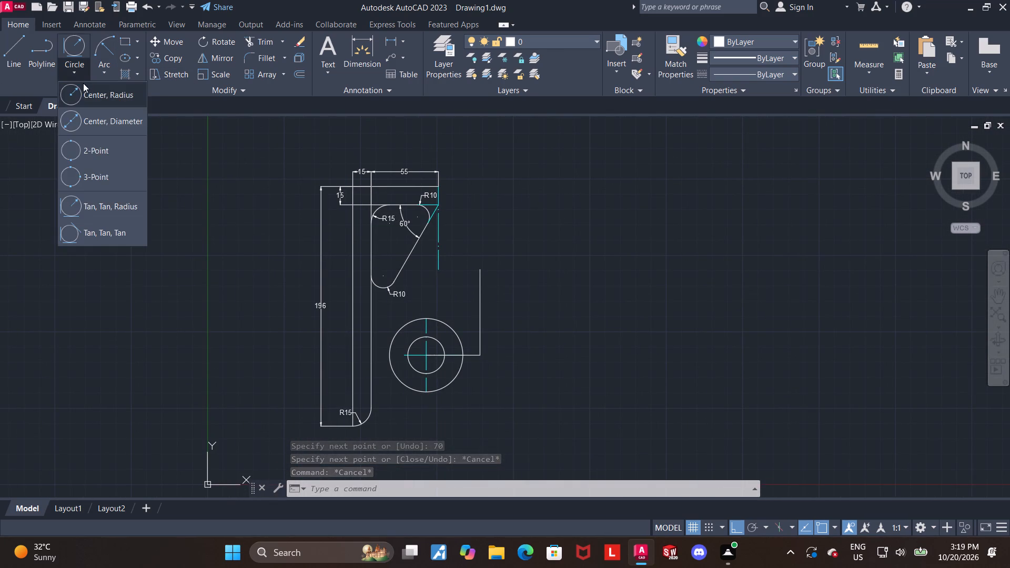
left_click(85, 88)
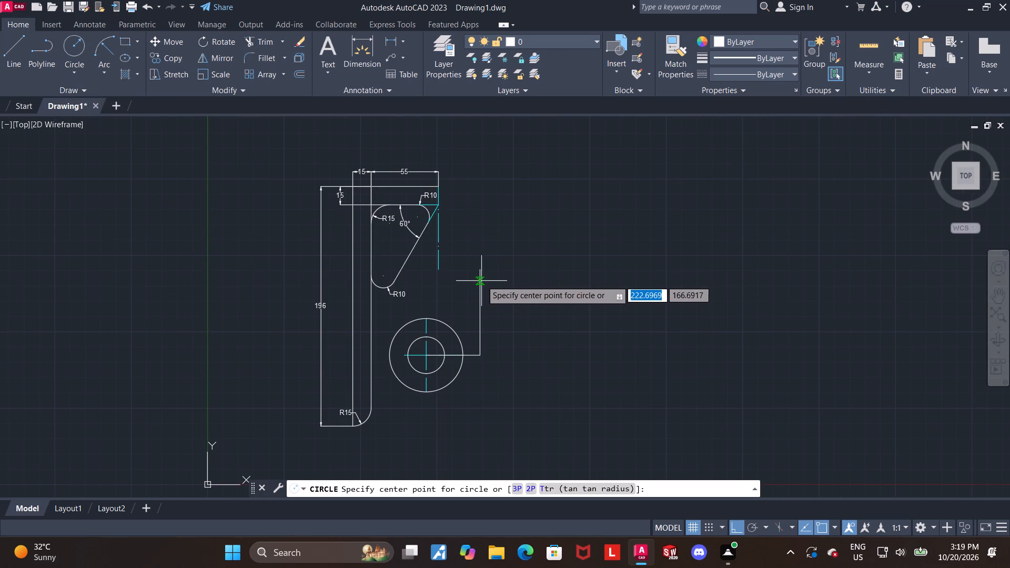
left_click(482, 271)
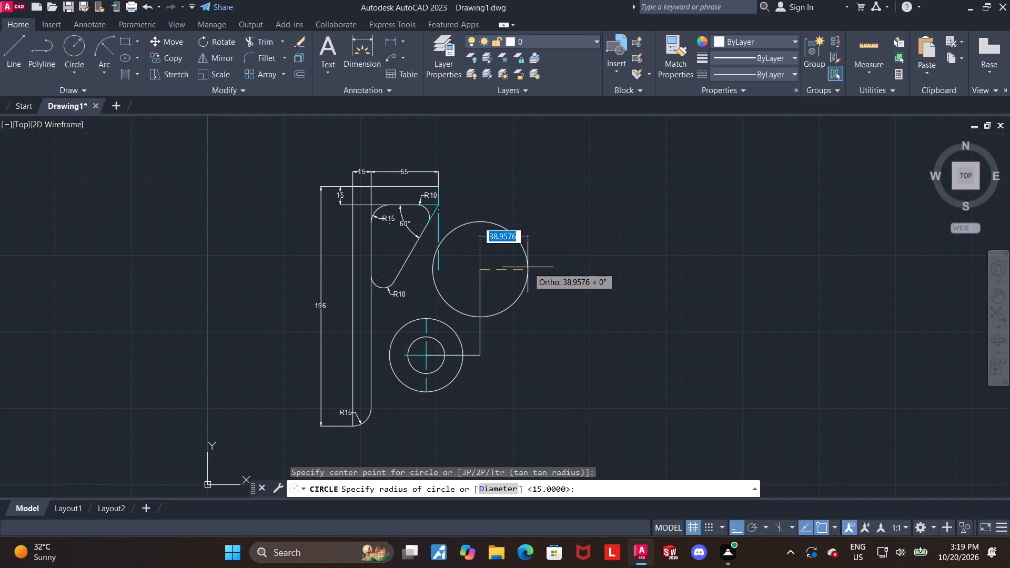
key("d")
key("Return")
type("40")
key("Return")
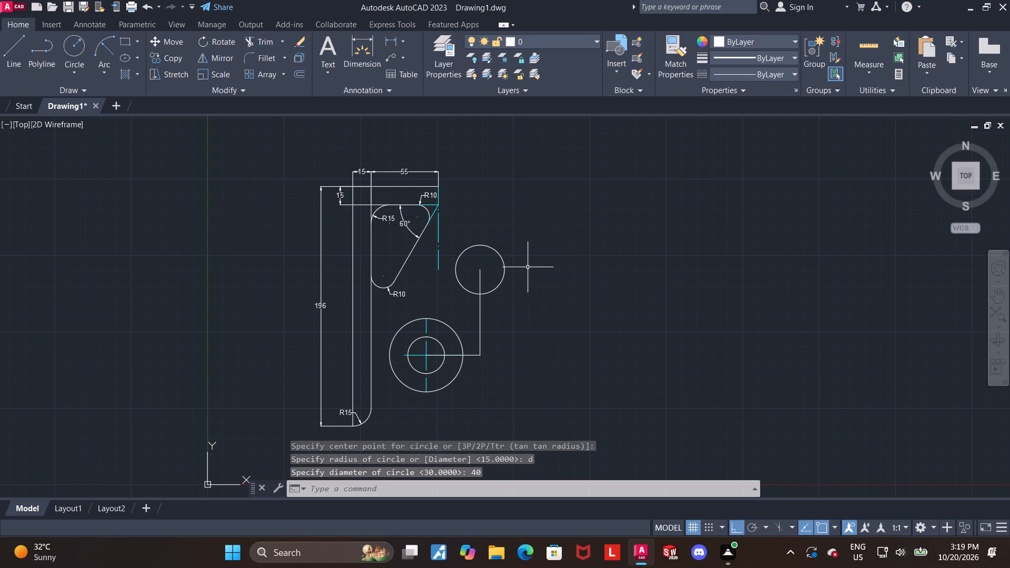
key("Escape")
key("Escape")
Add a concentric 20-diameter circle at the center of the 40-diameter circle.
left_click(65, 46)
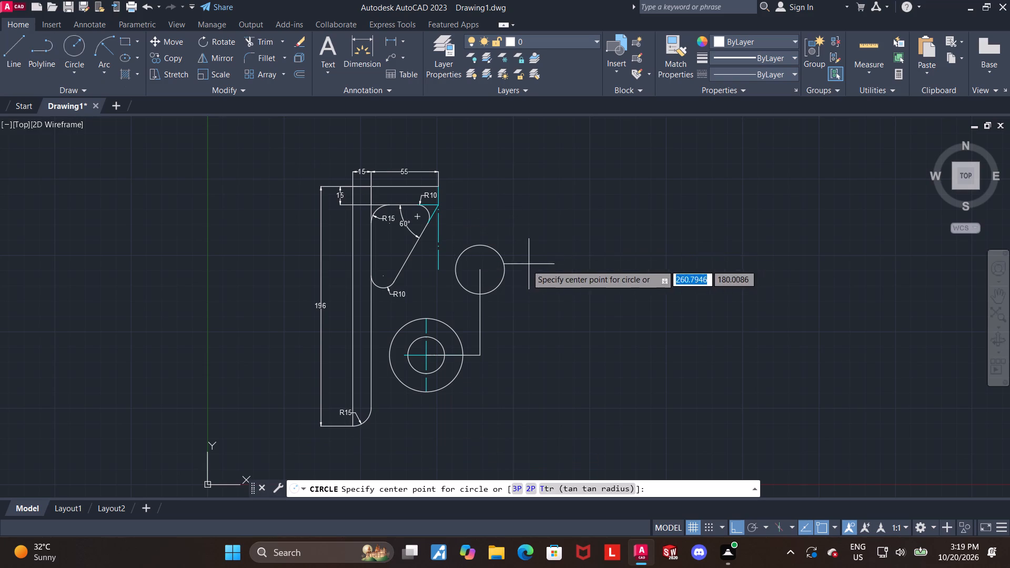
scroll(478, 273, "up", 1)
left_click(479, 270)
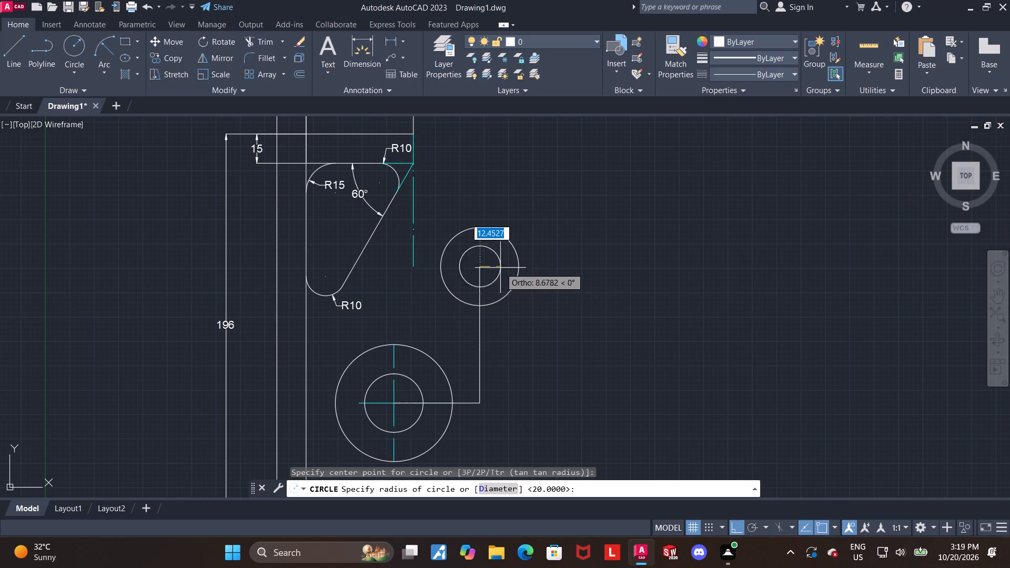
key("d")
key("Return")
type("20")
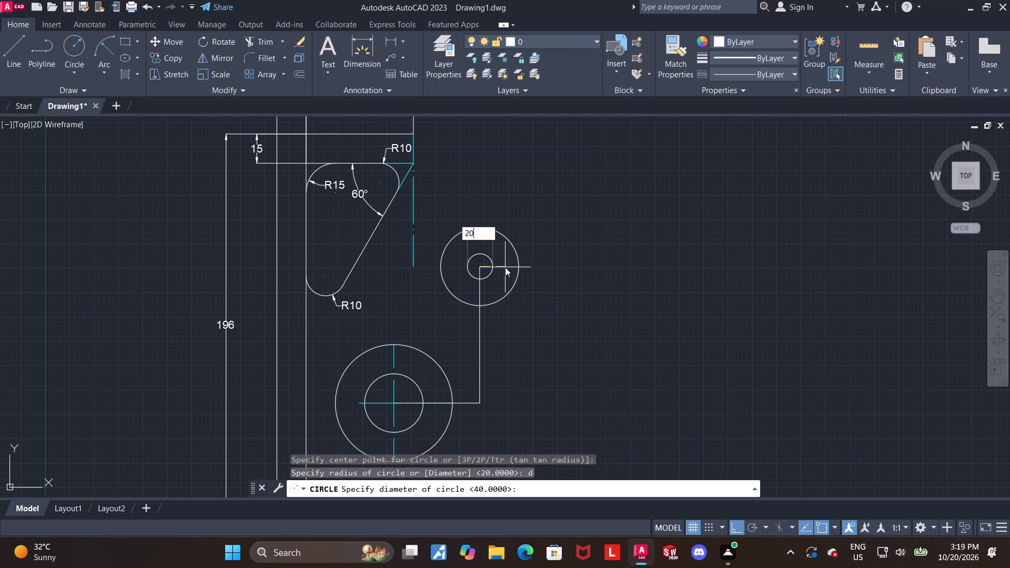
key("Return")
key("Escape")
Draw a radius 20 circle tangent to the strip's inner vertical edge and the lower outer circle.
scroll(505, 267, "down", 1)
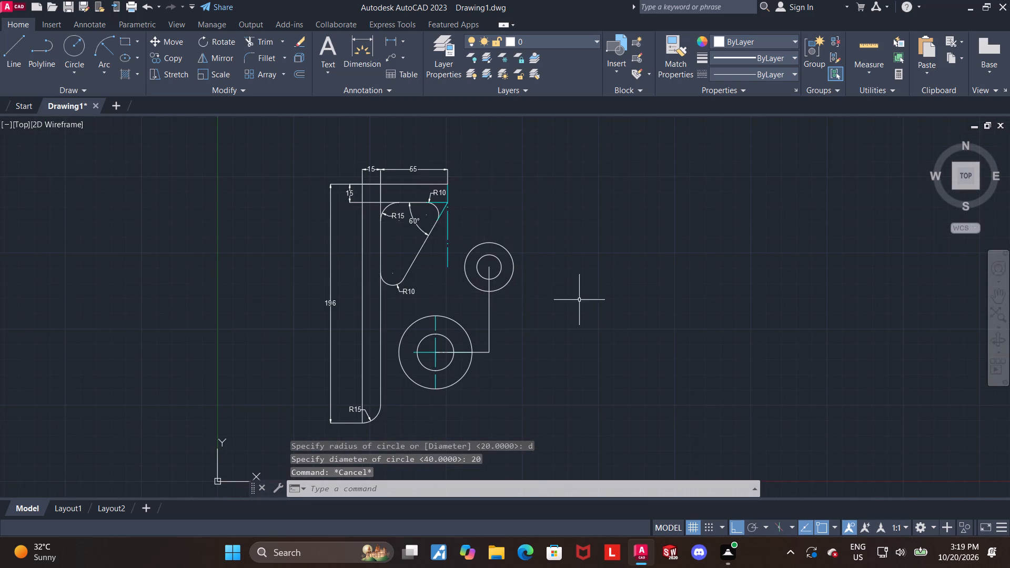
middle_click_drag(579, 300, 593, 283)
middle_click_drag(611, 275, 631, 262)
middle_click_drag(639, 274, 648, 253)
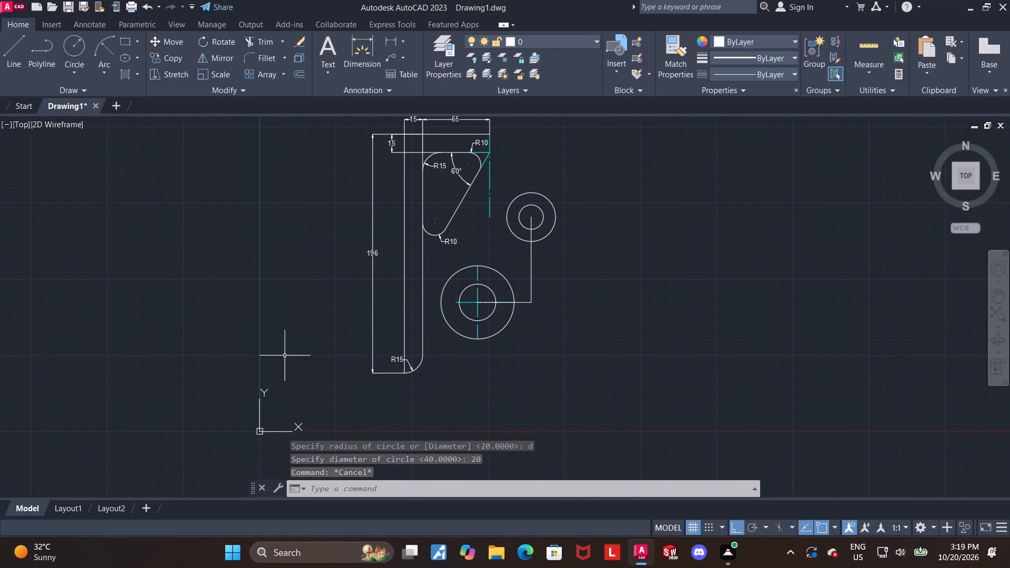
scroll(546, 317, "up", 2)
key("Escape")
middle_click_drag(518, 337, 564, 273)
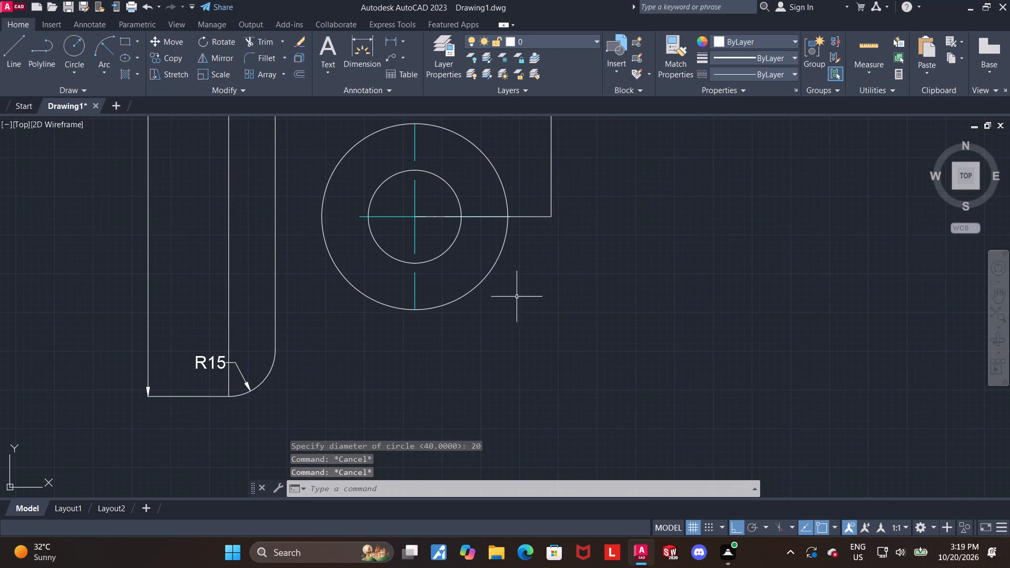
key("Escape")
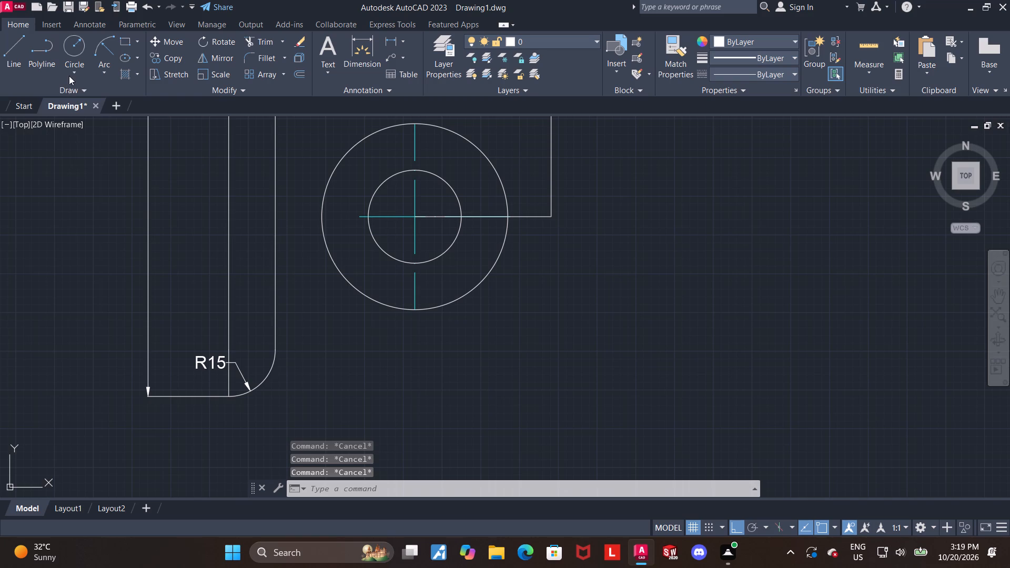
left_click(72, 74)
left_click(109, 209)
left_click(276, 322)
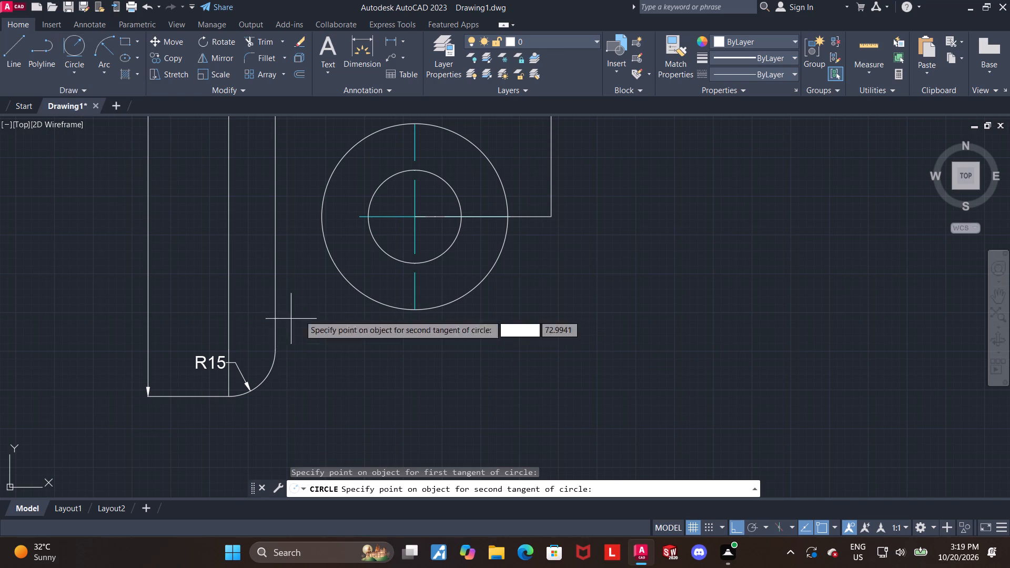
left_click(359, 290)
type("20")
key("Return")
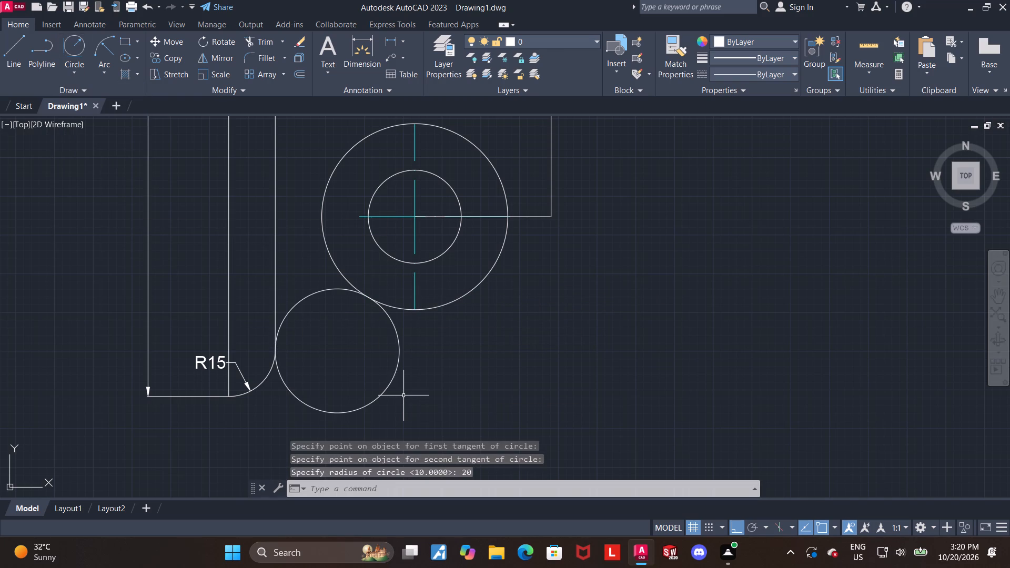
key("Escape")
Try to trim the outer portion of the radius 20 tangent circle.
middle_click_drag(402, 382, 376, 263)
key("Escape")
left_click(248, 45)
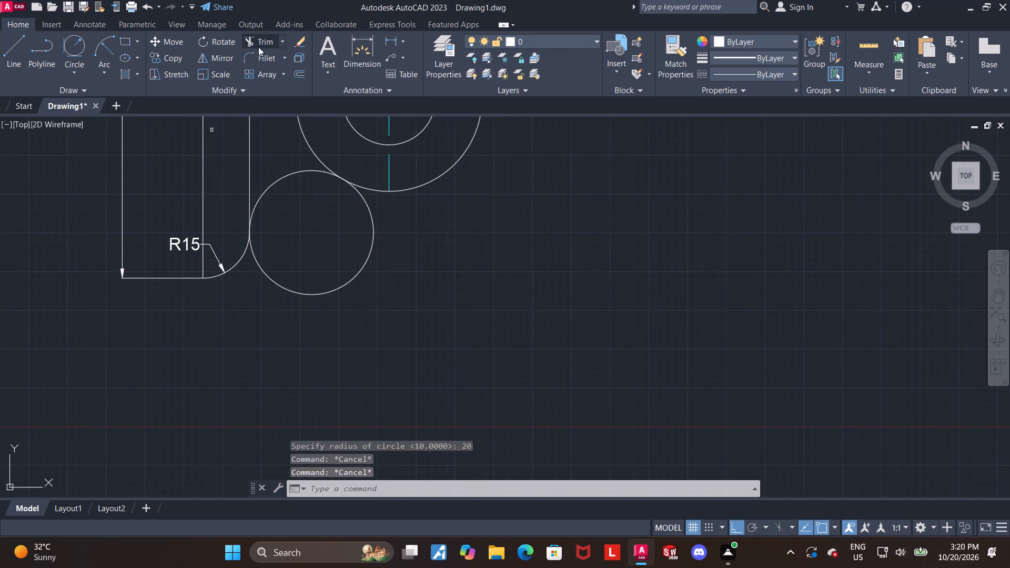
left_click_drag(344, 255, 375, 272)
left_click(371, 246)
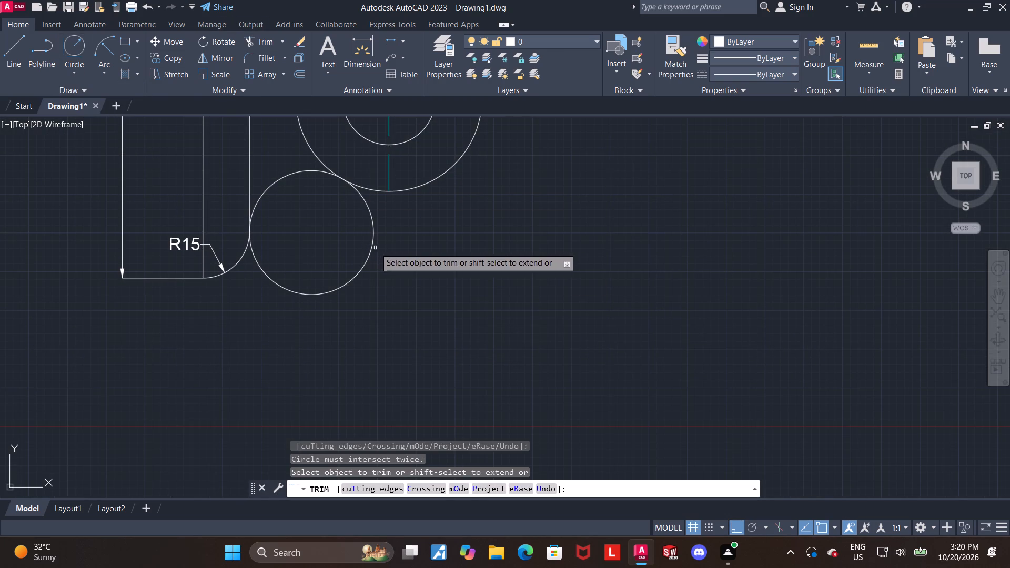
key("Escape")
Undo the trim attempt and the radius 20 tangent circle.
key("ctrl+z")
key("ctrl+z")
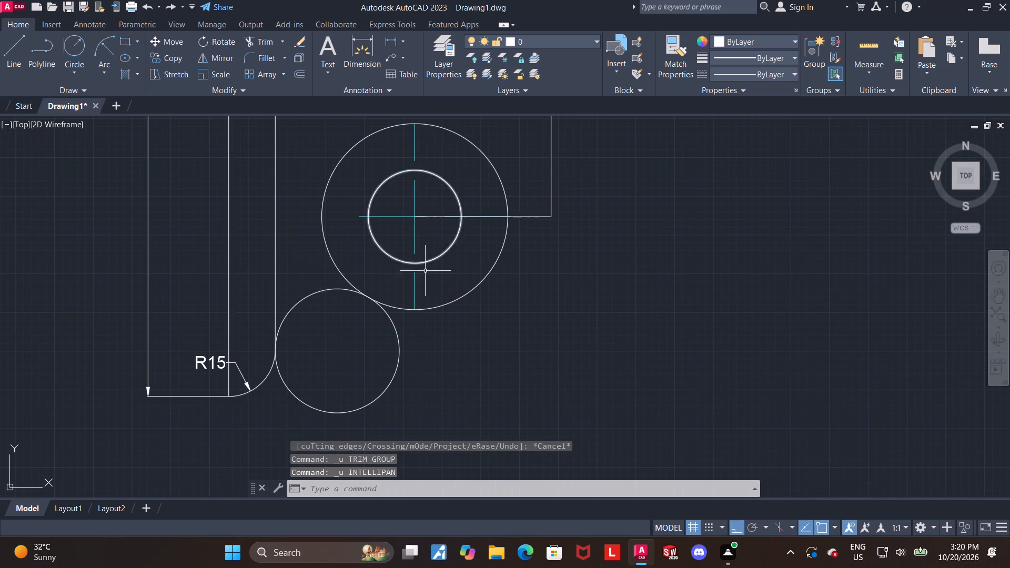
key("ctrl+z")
Delete the larger circle of the lower concentric pair beside the strip.
scroll(360, 277, "up", 3)
scroll(365, 330, "down", 2)
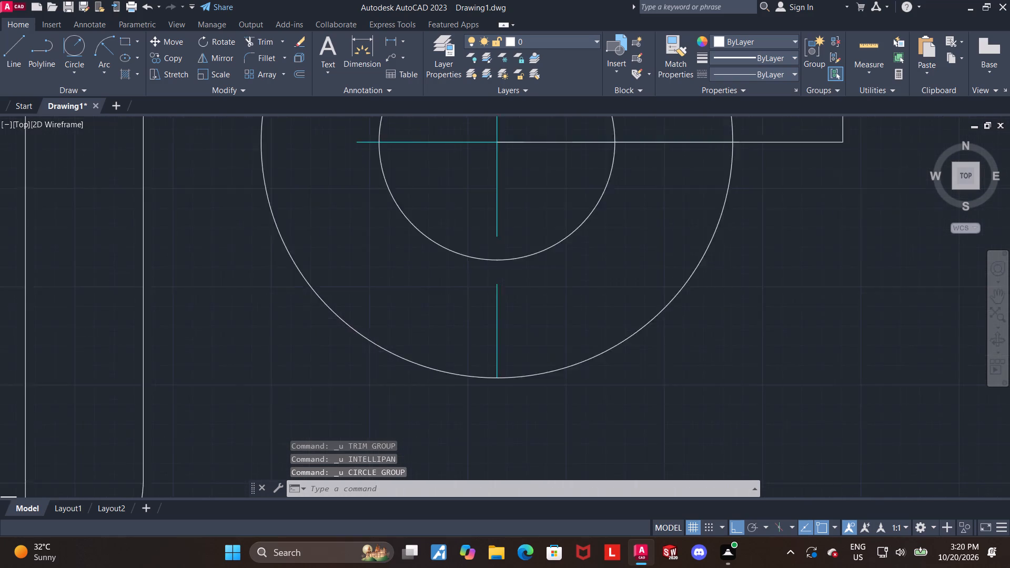
middle_click_drag(363, 333, 351, 298)
key("Escape")
key("Escape")
scroll(351, 318, "down", 2)
middle_click_drag(365, 319, 339, 321)
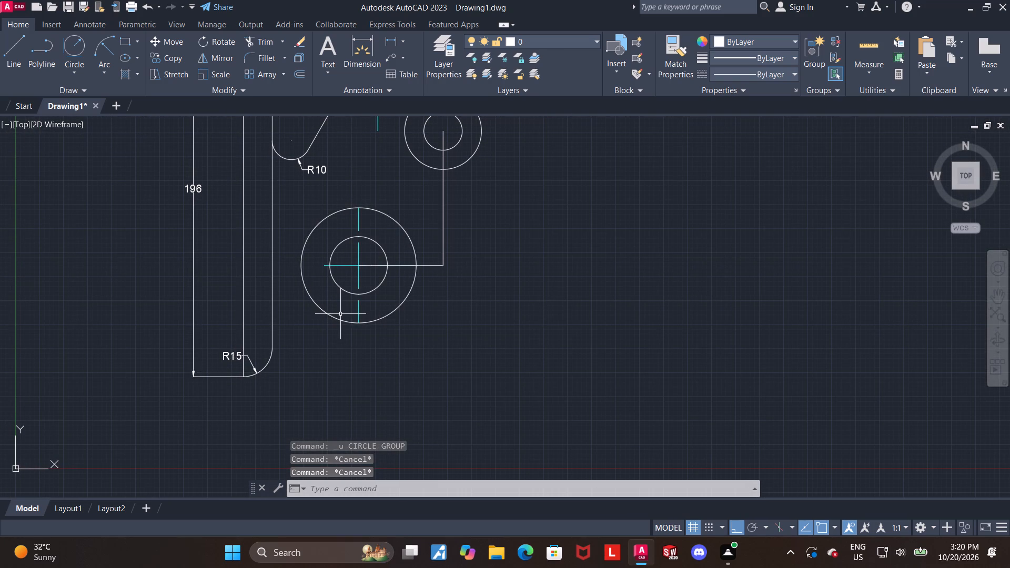
middle_click_drag(340, 324, 309, 326)
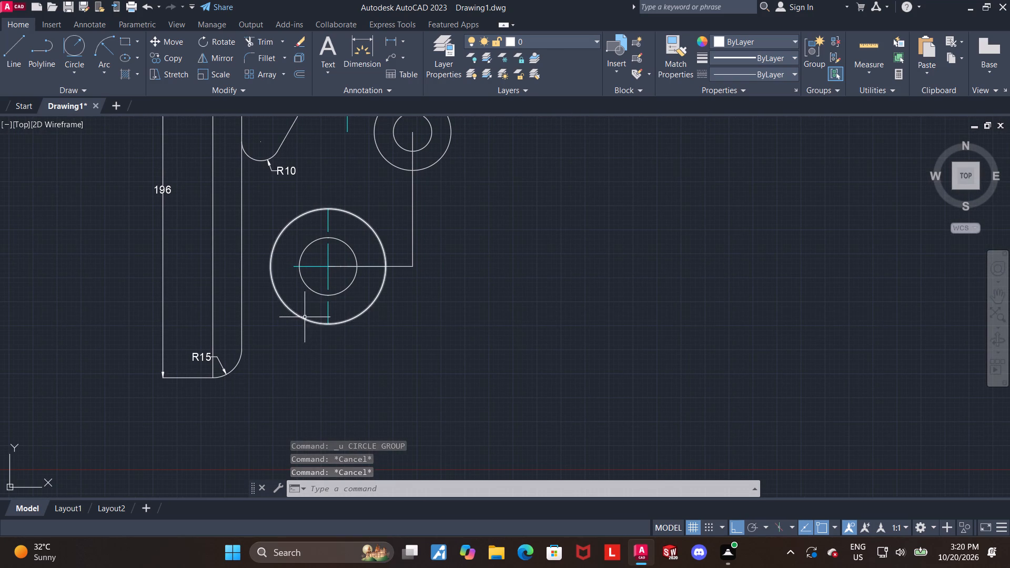
left_click(305, 317)
key("Delete")
key("Escape")
key("Escape")
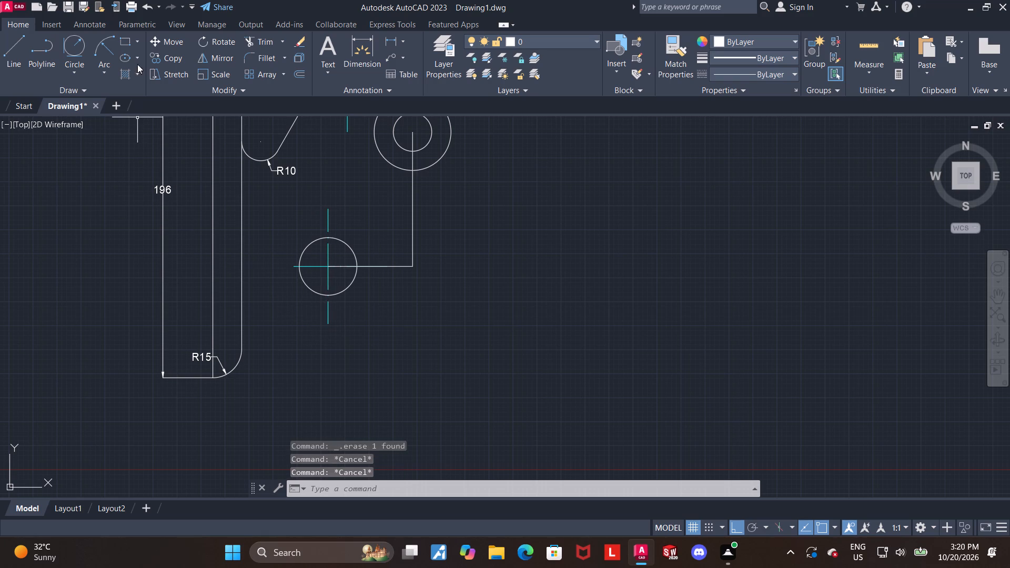
Redraw the outer circle with a diameter of 60, concentric with the remaining lower circle.
left_click(69, 74)
left_click(87, 100)
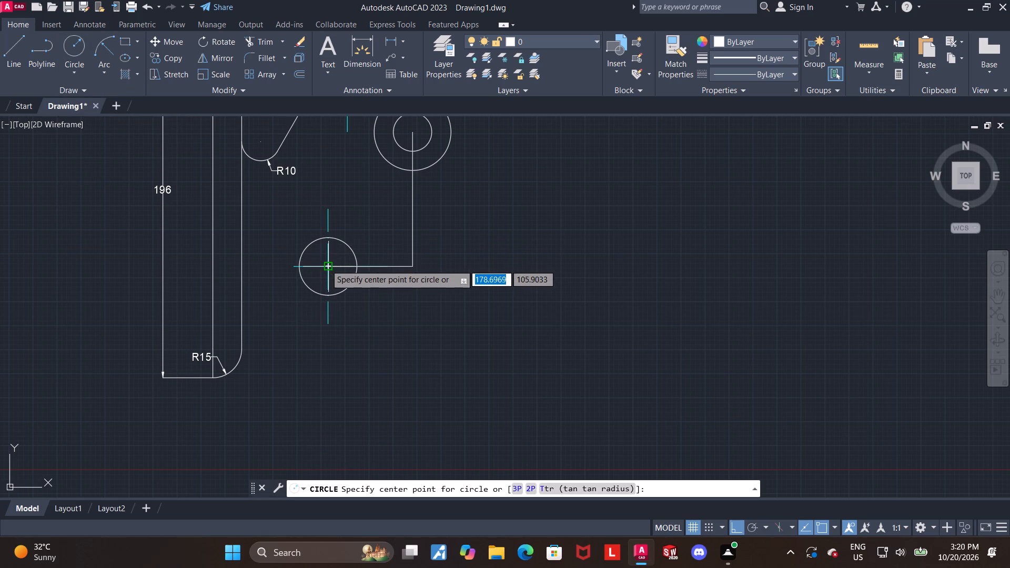
left_click(326, 265)
key("d")
key("Return")
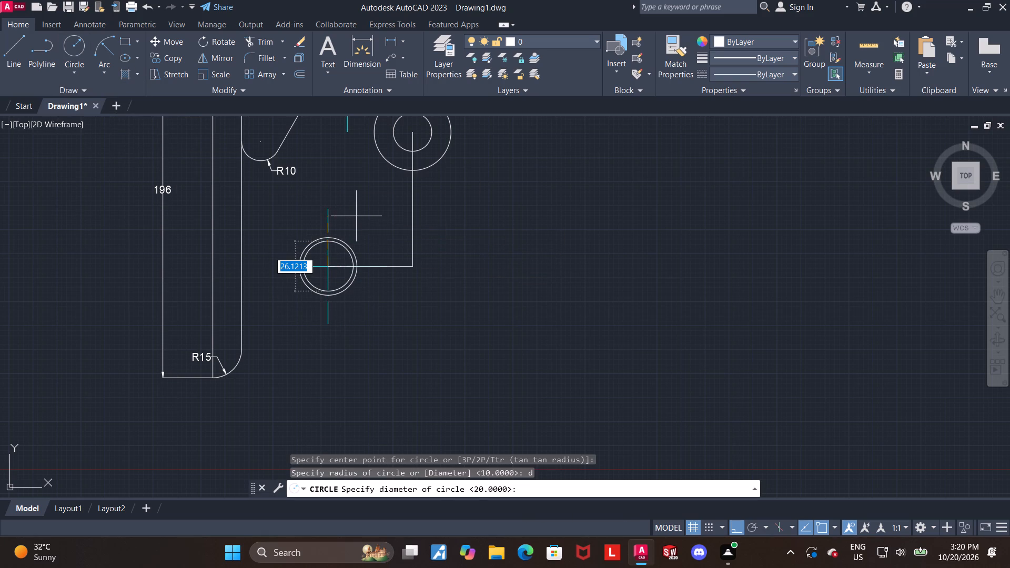
key("4")
key("BackSpace")
type("60")
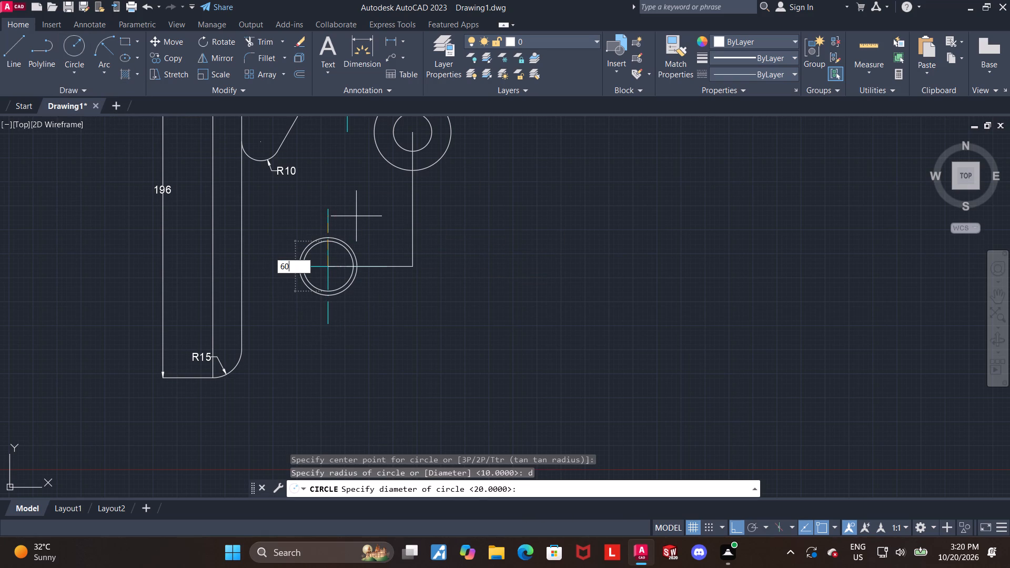
key("Return")
key("Escape")
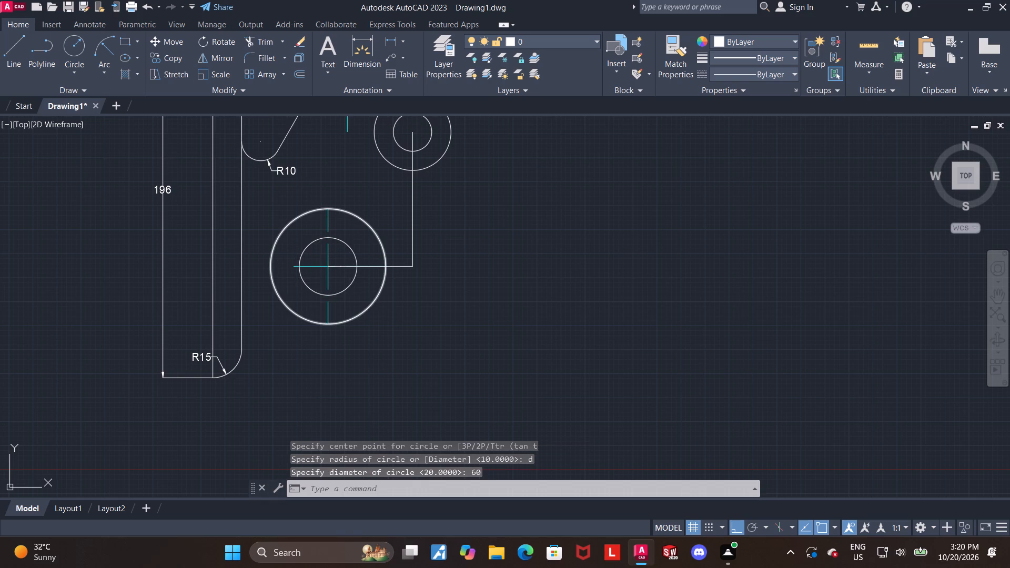
Dimension the horizontal distance from the strip's bottom corner to the lower concentric circles' vertical centerline, placing it below the profile.
left_click(367, 47)
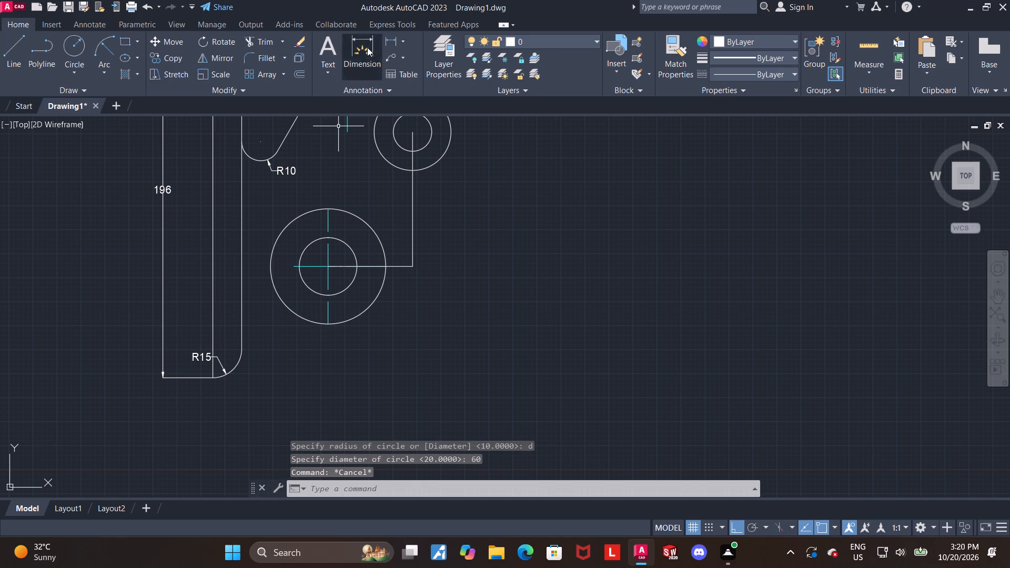
left_click(211, 379)
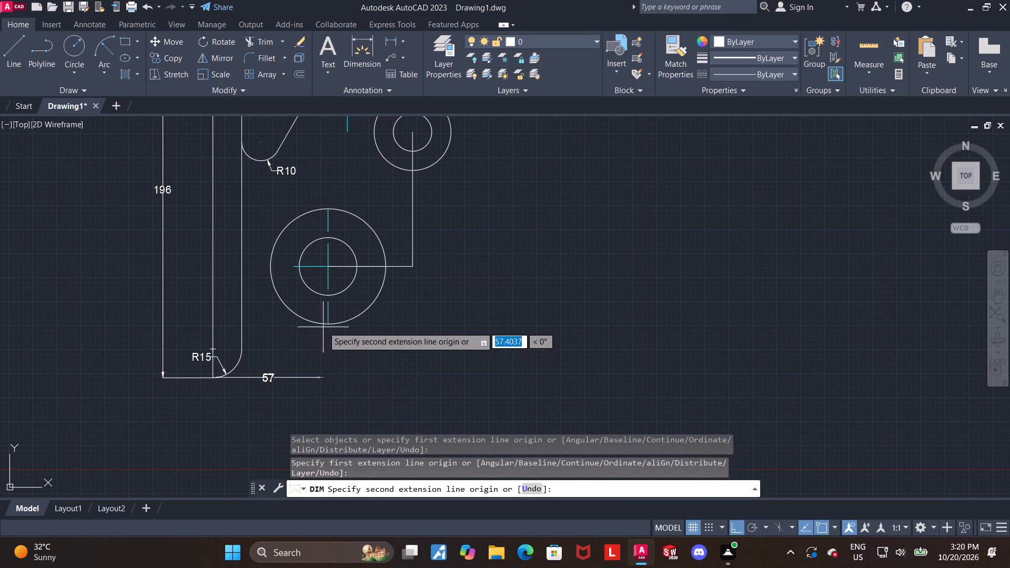
left_click(326, 324)
scroll(325, 339, "down", 1)
left_click(307, 399)
key("Escape")
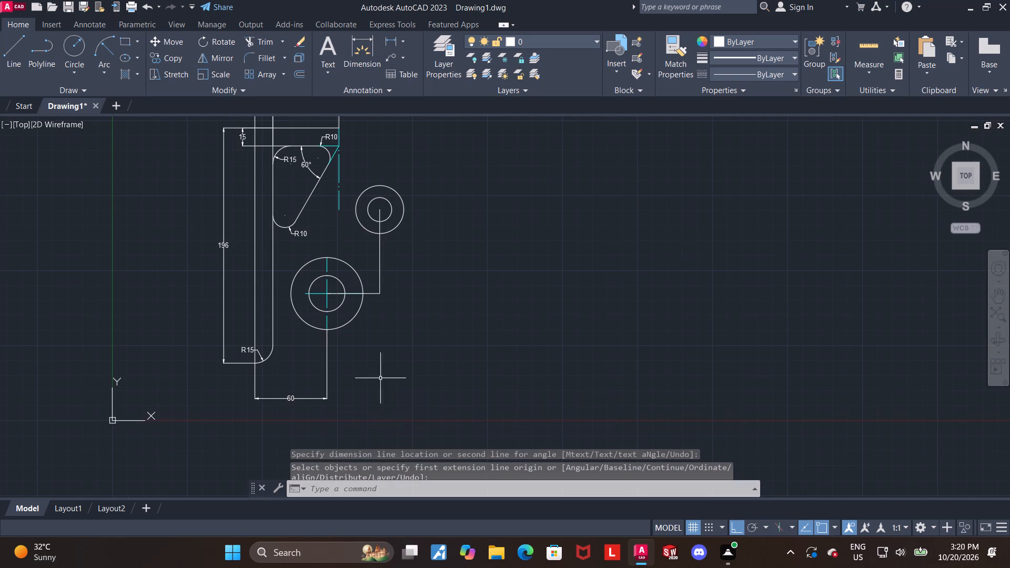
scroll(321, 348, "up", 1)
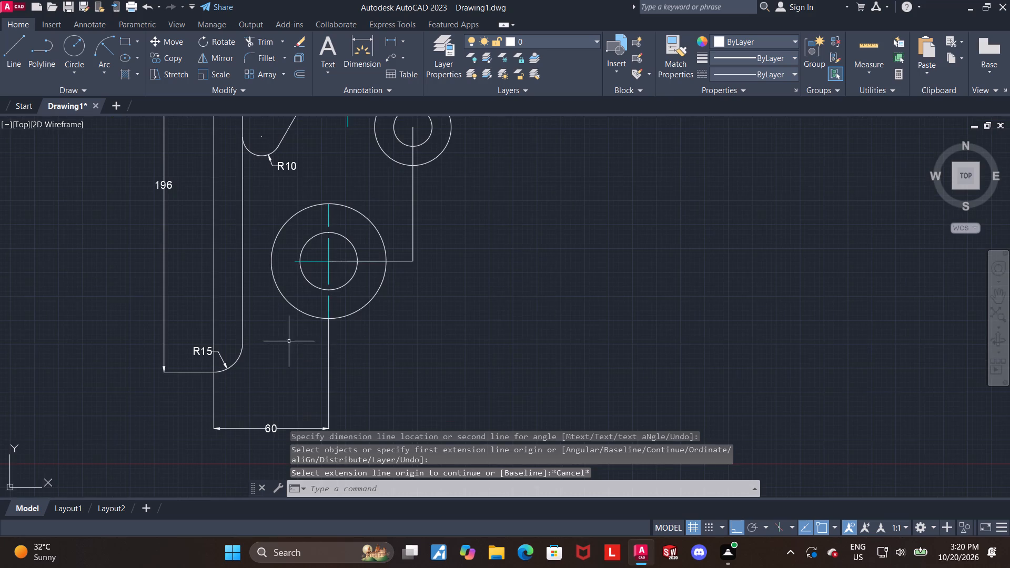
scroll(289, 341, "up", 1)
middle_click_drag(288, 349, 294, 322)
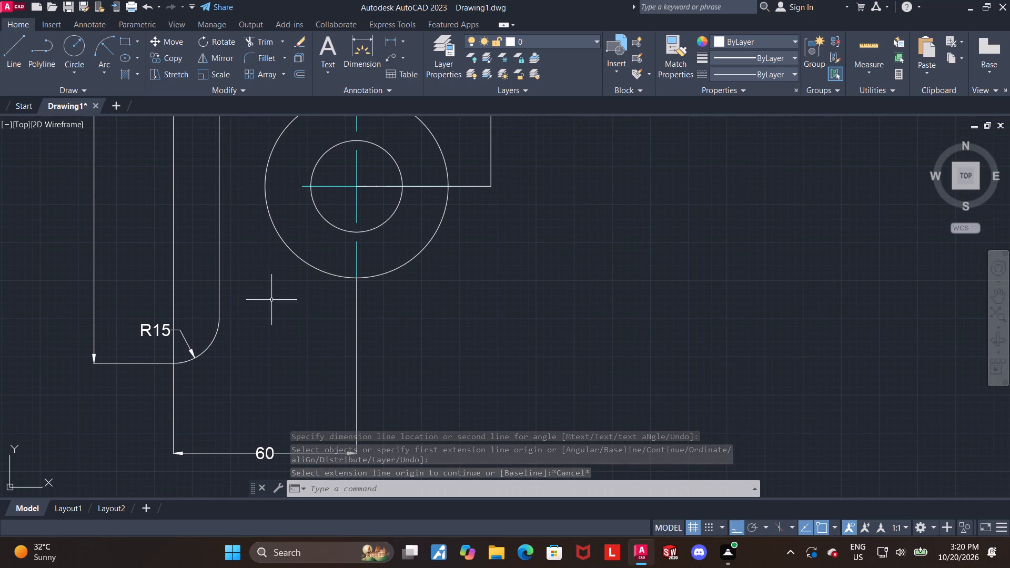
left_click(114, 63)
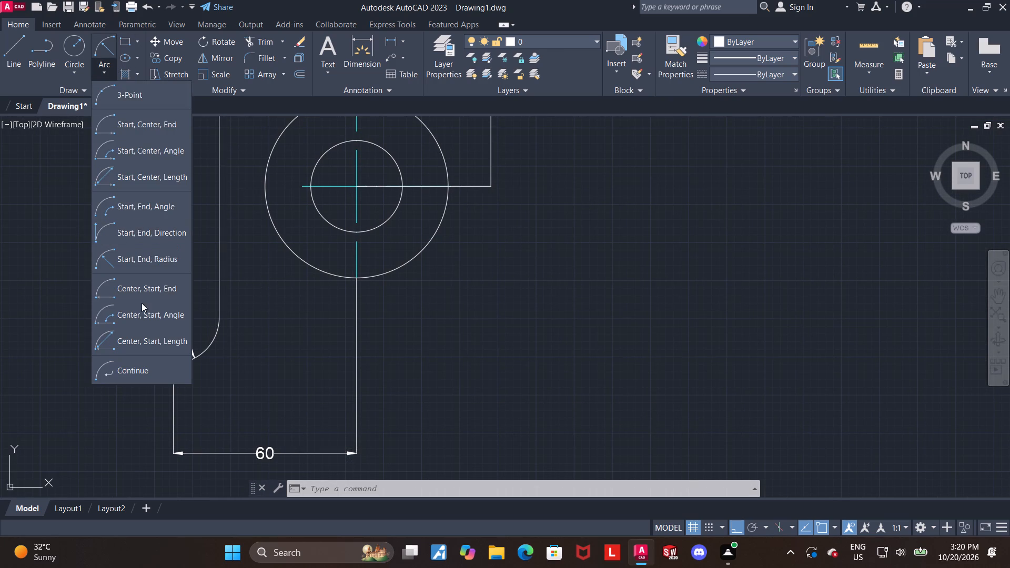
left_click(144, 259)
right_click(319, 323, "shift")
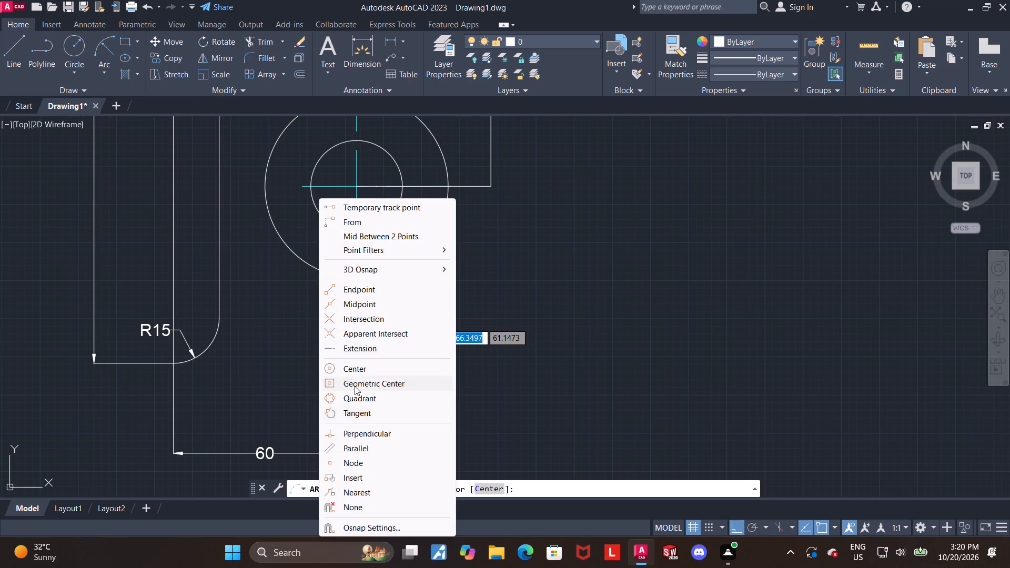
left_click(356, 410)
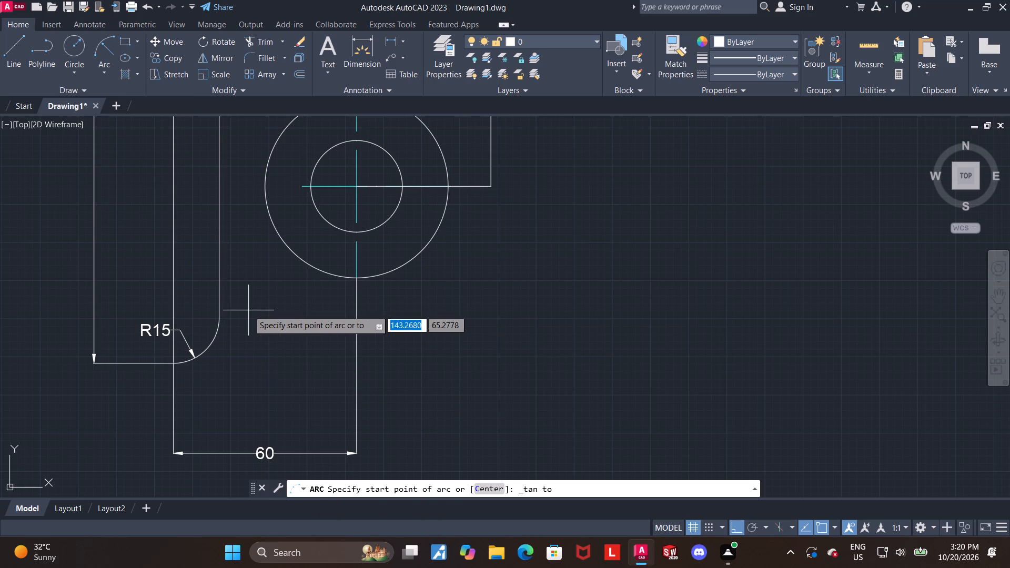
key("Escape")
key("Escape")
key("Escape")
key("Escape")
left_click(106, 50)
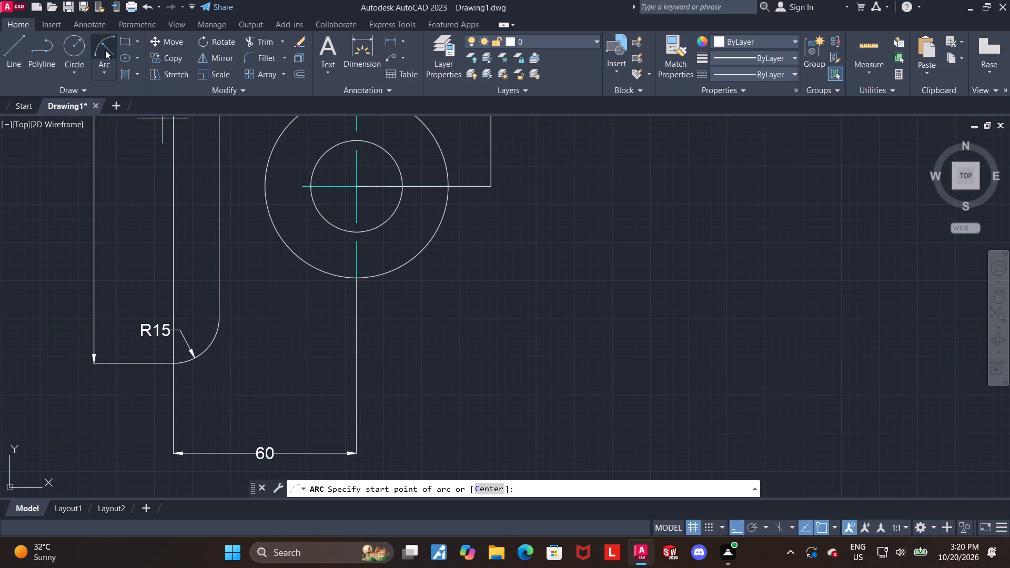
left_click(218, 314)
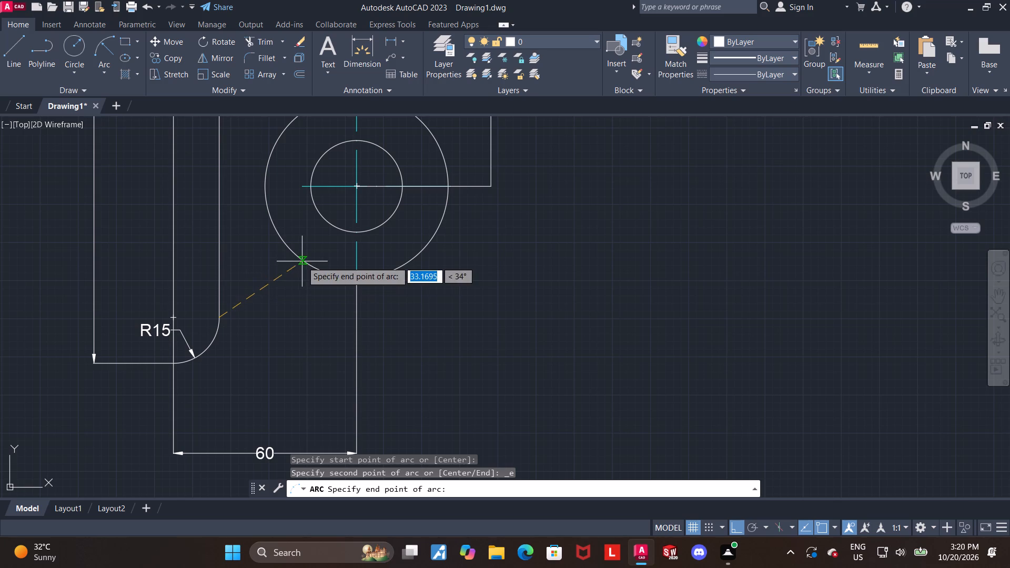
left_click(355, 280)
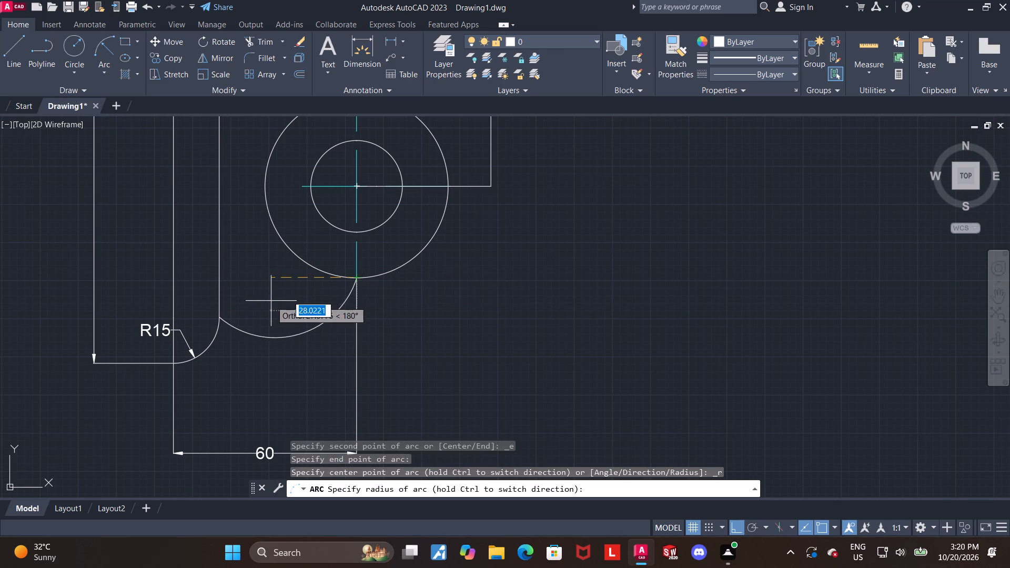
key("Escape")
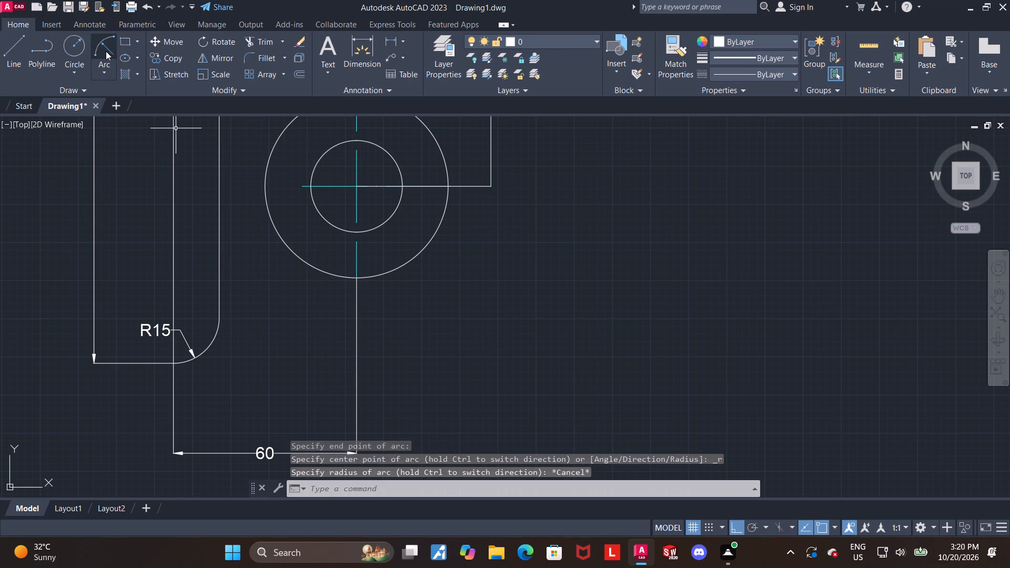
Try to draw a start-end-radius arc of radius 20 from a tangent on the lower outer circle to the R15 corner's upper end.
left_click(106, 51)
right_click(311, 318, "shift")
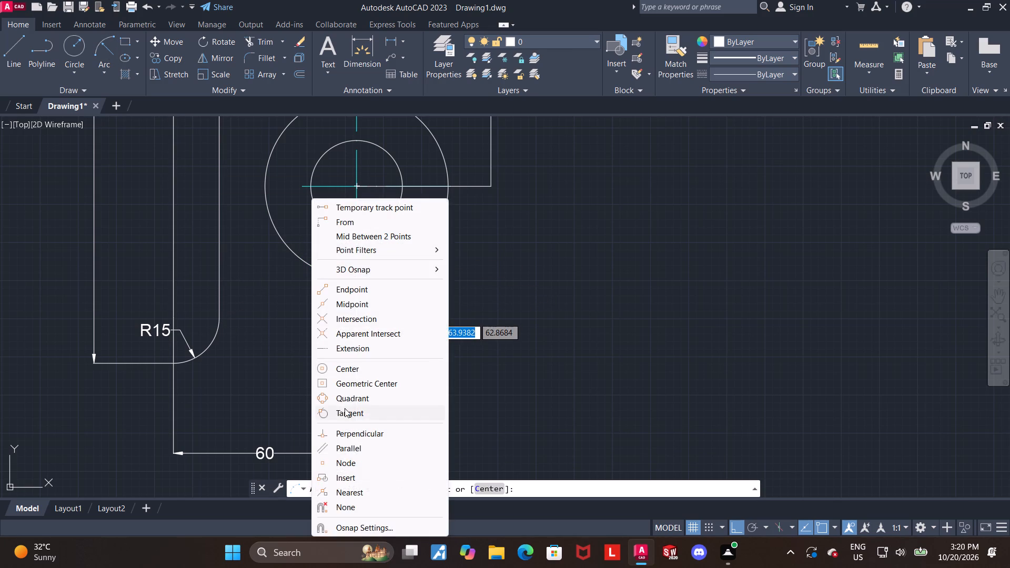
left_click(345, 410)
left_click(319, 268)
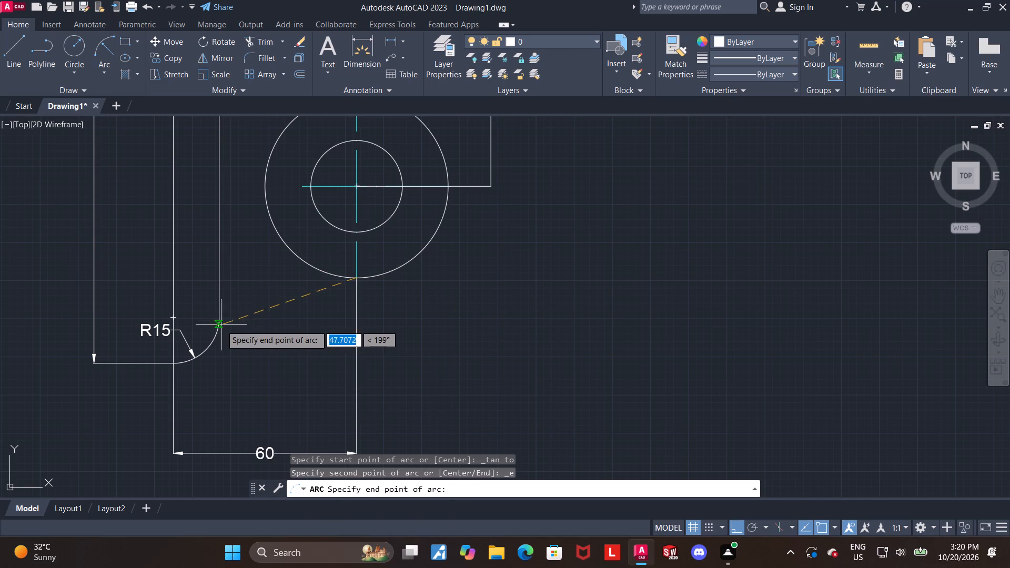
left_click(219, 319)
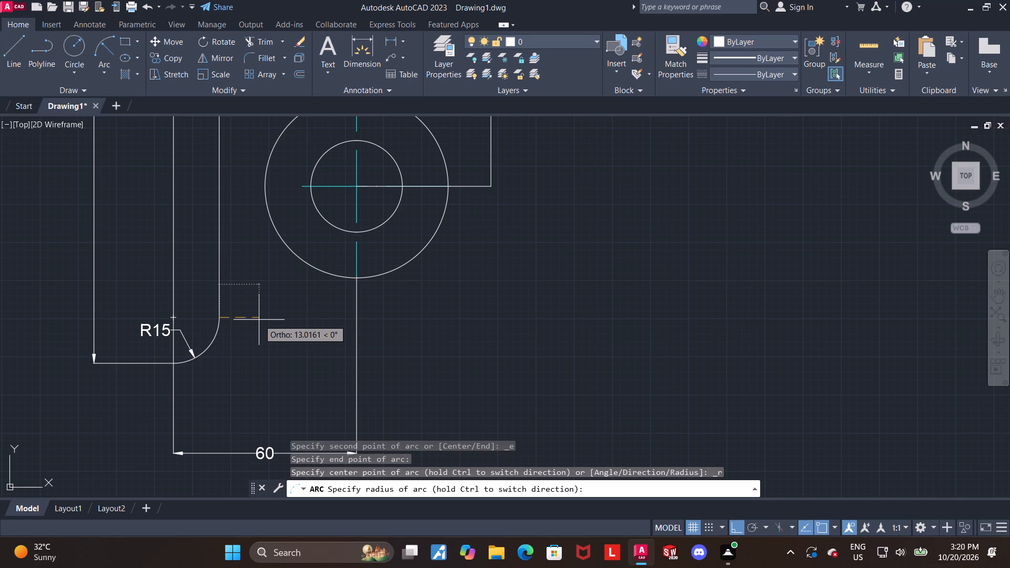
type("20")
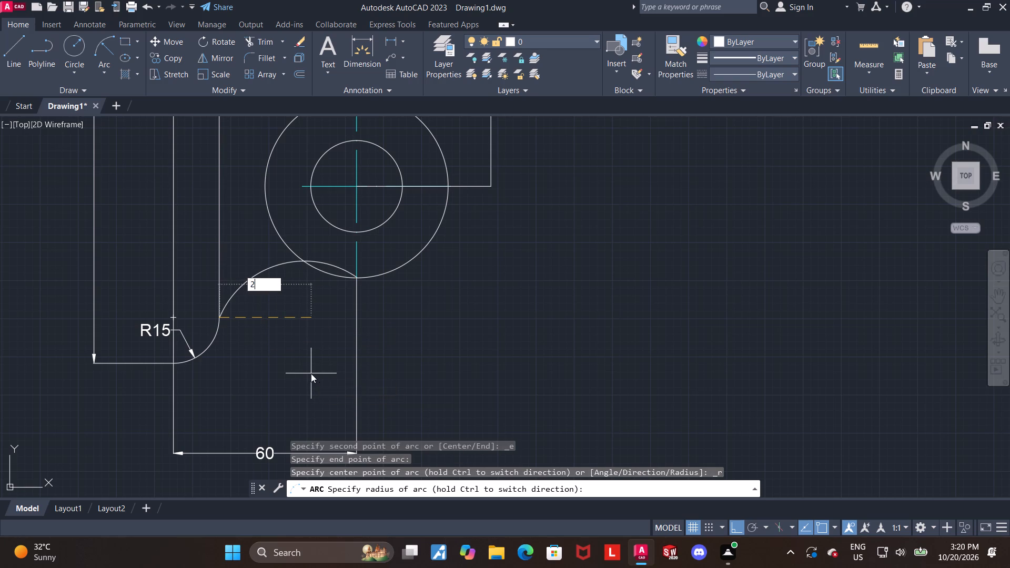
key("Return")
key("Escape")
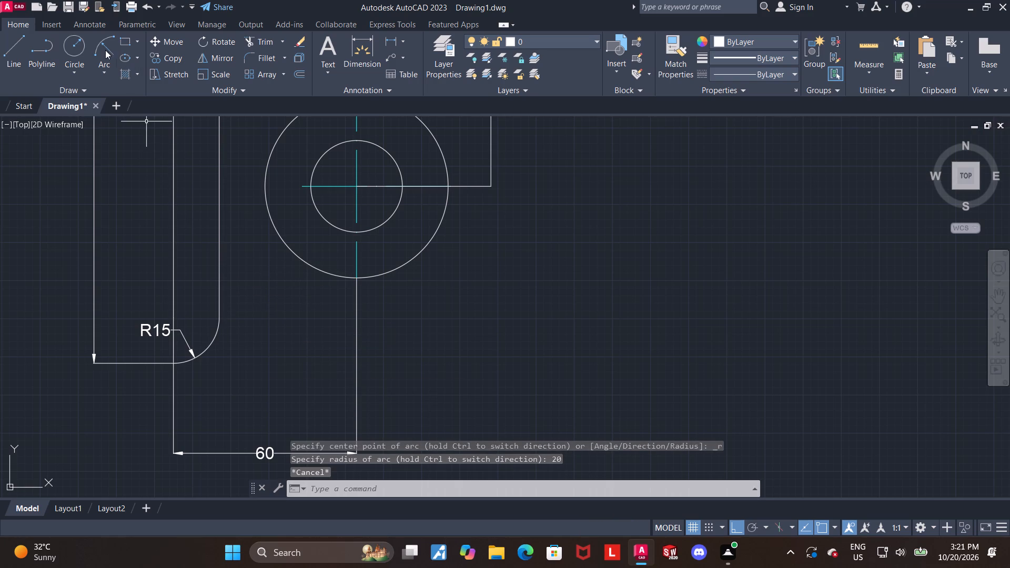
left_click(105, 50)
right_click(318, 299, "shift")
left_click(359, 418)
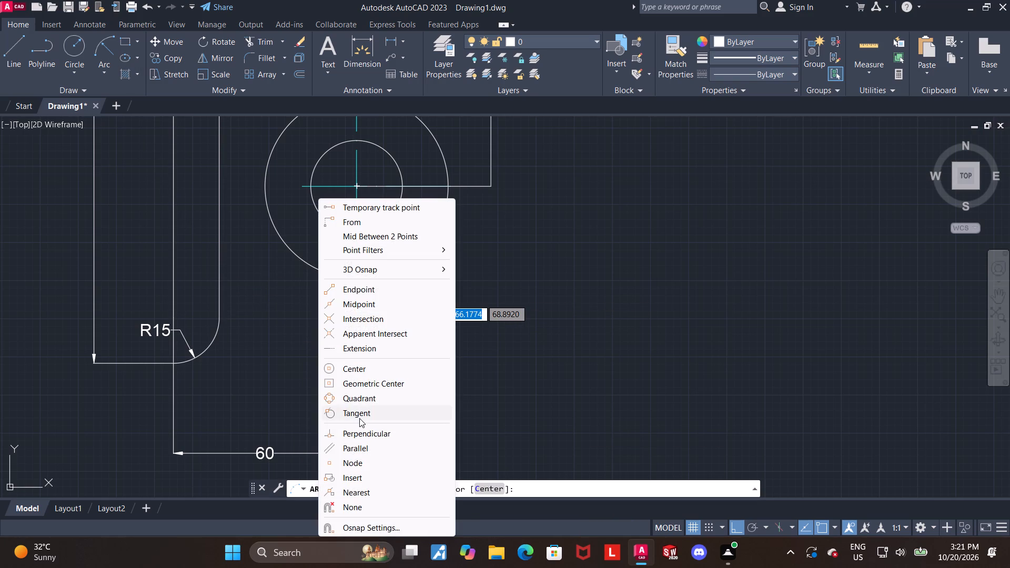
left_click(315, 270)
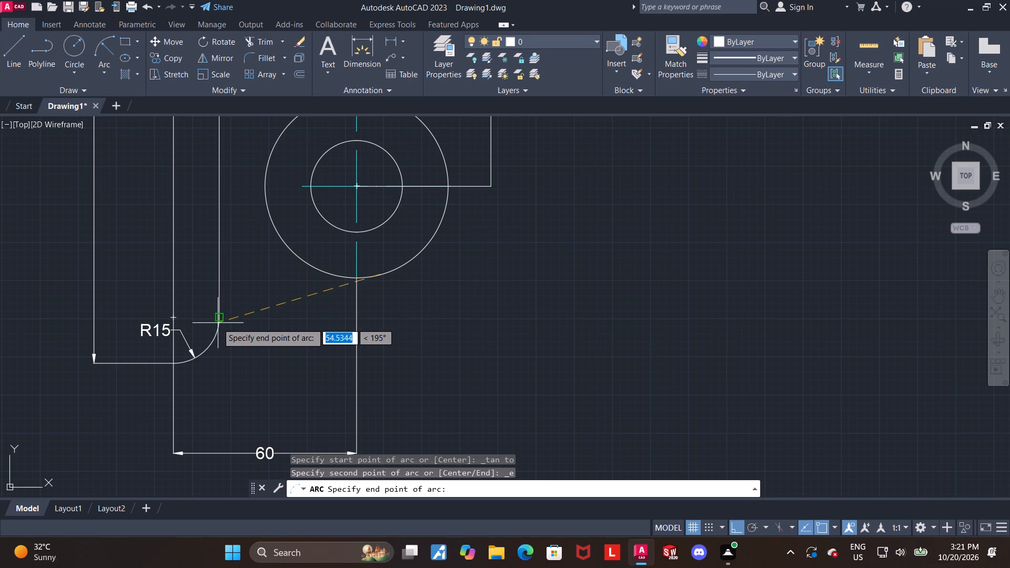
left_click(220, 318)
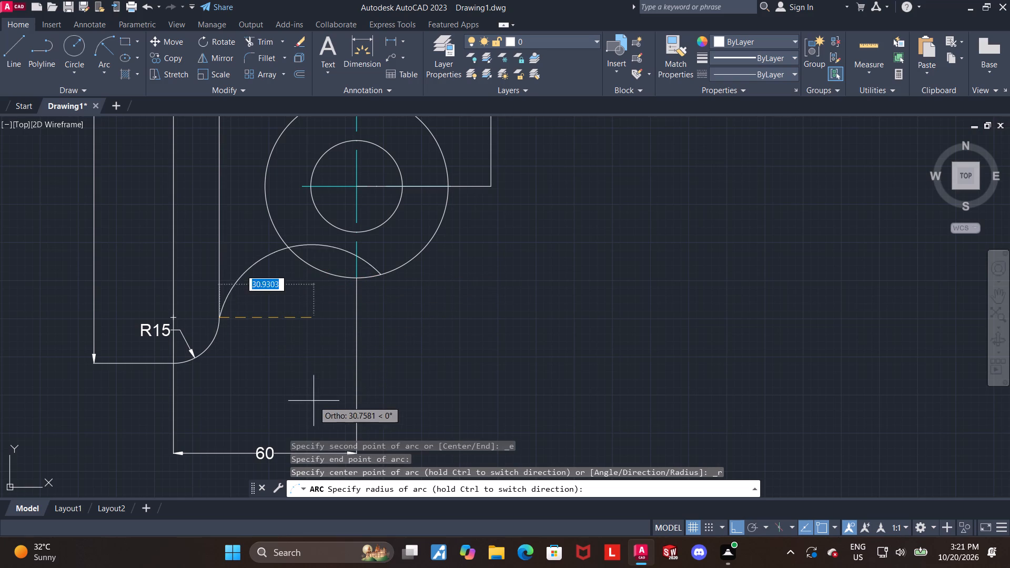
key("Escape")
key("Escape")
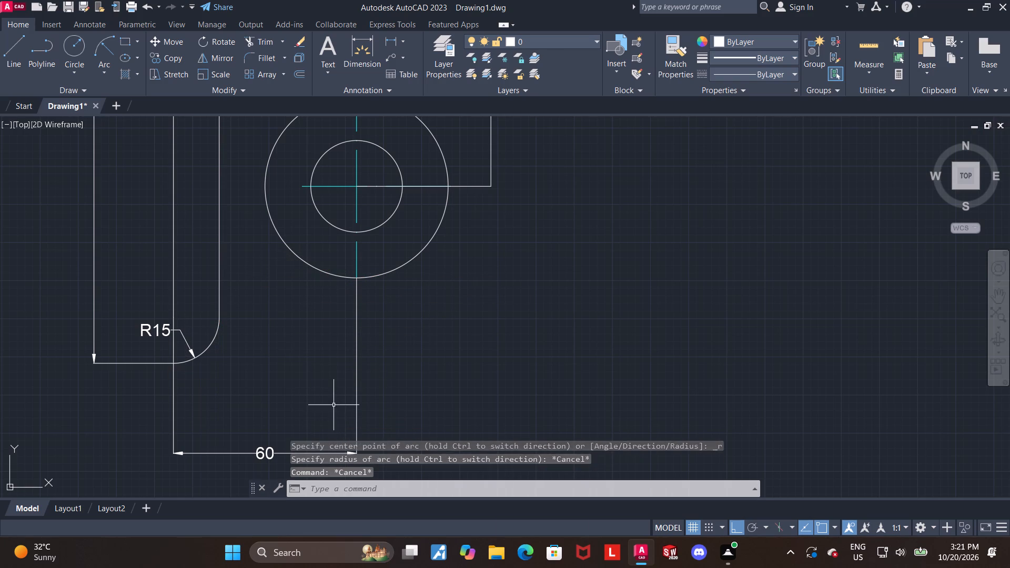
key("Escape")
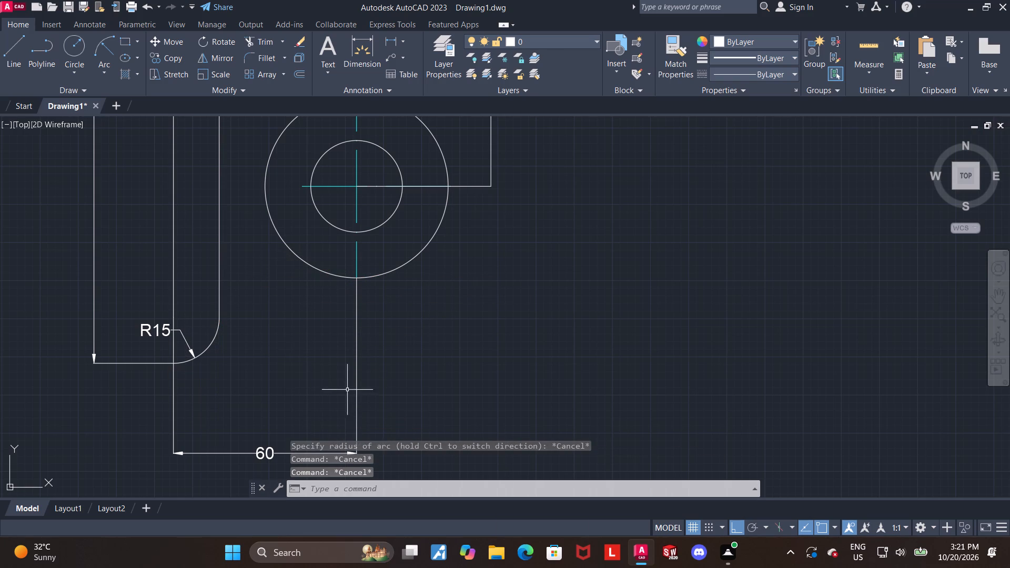
Draw a radius 20 circle tangent to the lower outer circle and the strip's vertical edge using Tan, Tan, Radius.
scroll(281, 257, "up", 1)
key("Escape")
left_click(80, 59)
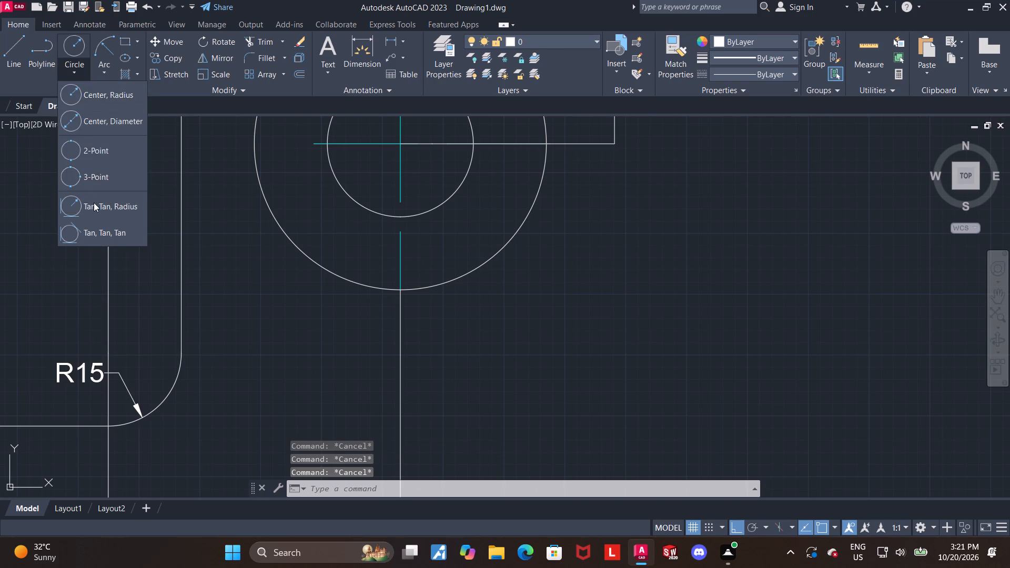
left_click(94, 202)
left_click(317, 265)
left_click(184, 302)
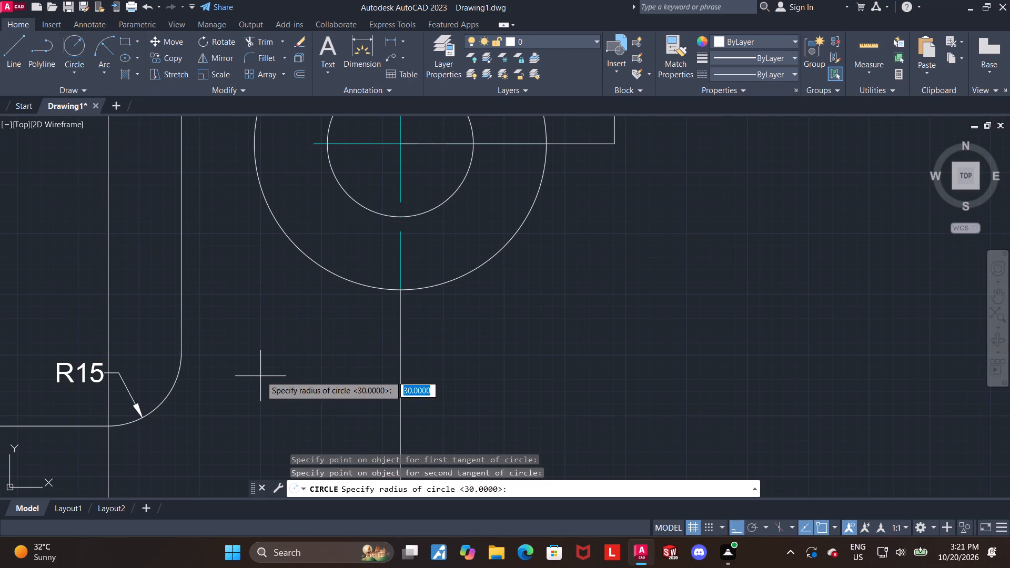
key("1")
key("BackSpace")
type("20")
key("Return")
key("Escape")
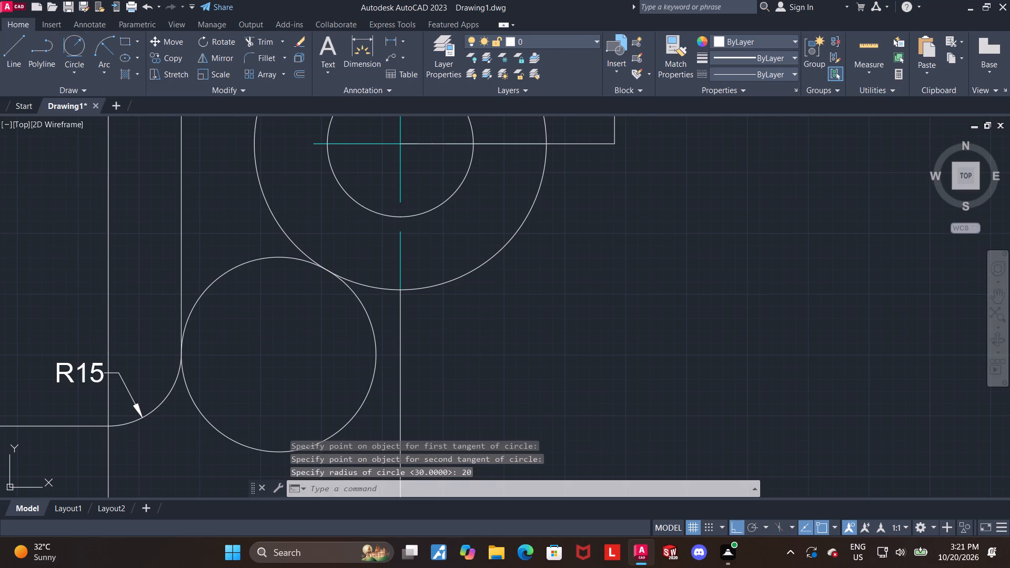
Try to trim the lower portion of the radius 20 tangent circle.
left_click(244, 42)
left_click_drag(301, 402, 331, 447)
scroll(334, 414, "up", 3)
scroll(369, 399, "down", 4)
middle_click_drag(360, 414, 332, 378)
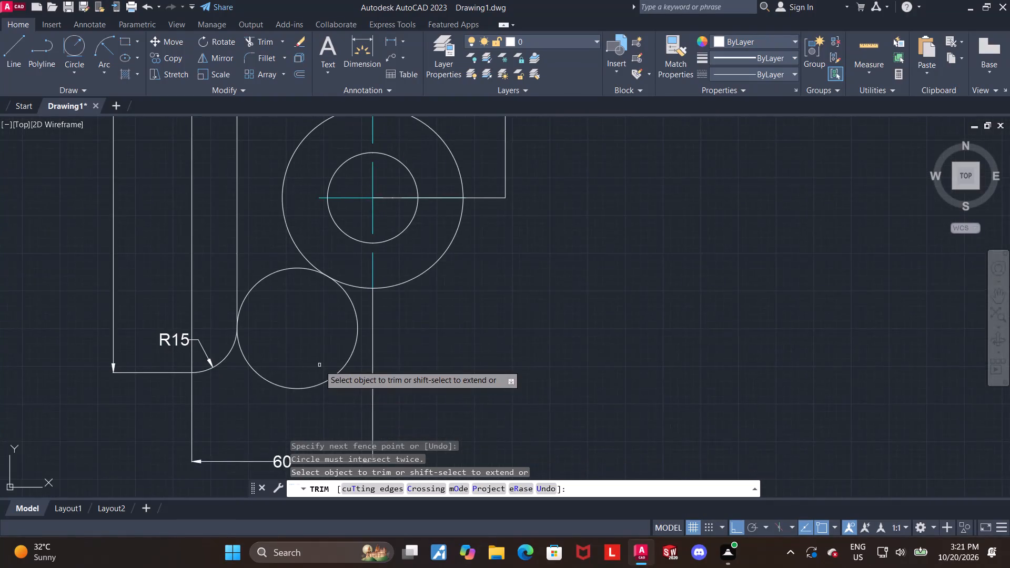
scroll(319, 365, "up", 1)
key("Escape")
With ortho off, draw a helper line across the radius 20 circle between its tangent points on the strip edge and outer circle.
left_click(17, 44)
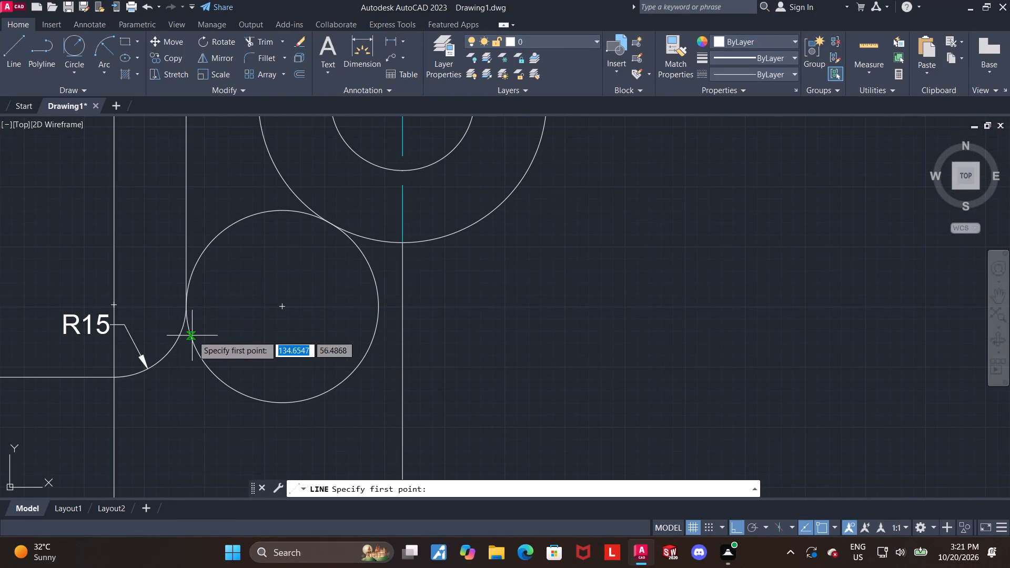
left_click(185, 305)
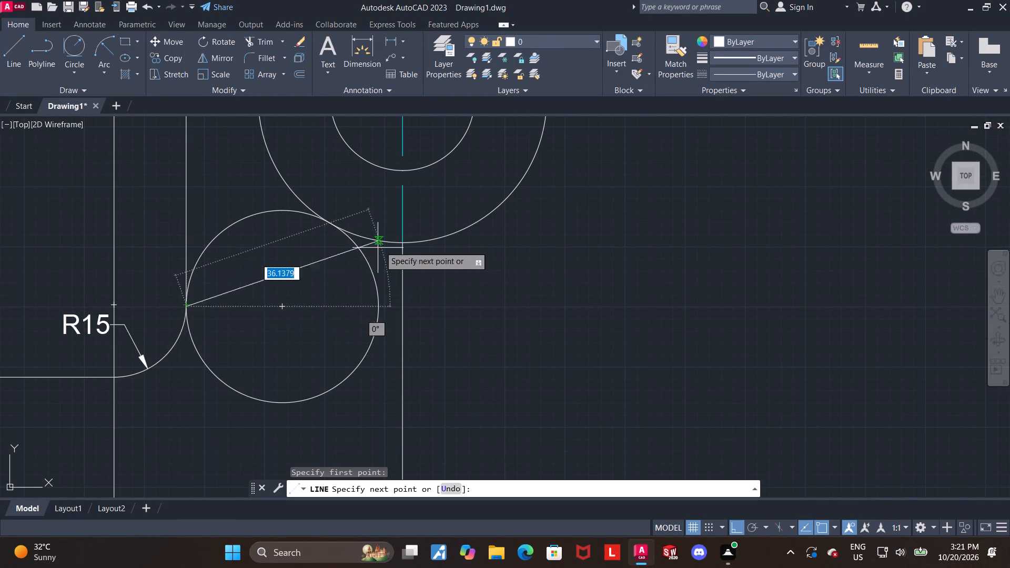
key("F8")
left_click(335, 220)
key("Escape")
key("Escape")
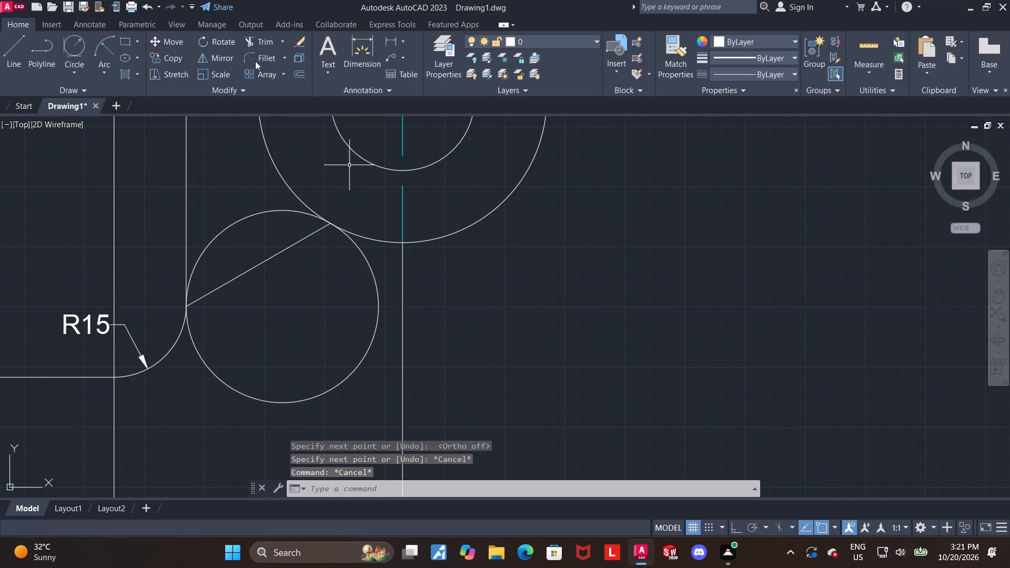
Trim the portion of the radius 20 circle below the helper line, keeping the upper tangent arc.
key("Escape")
left_click(250, 40)
left_click_drag(261, 318, 245, 418)
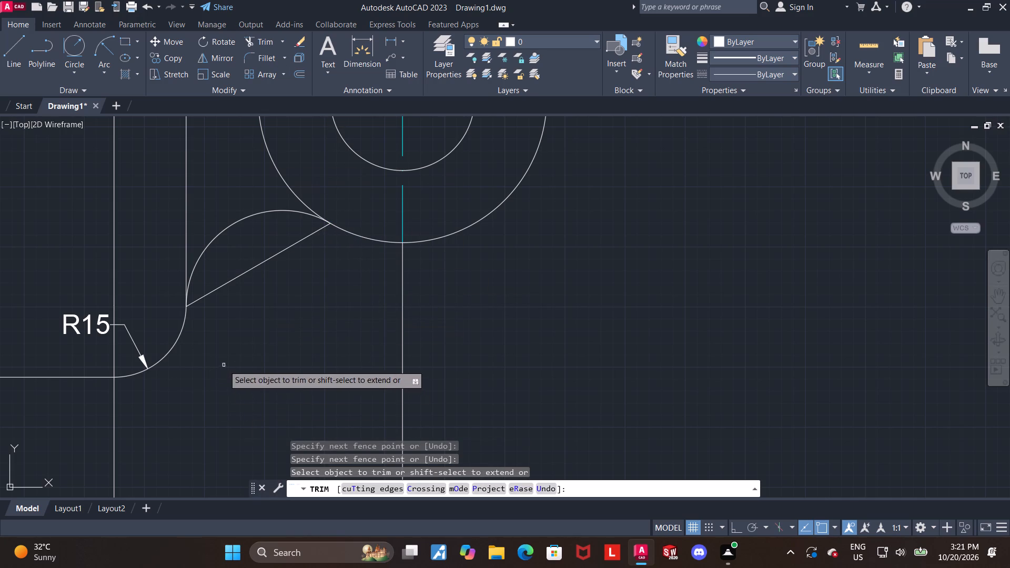
key("Escape")
Remove the helper line beneath the radius 20 arc with the Trim command.
left_click(264, 261)
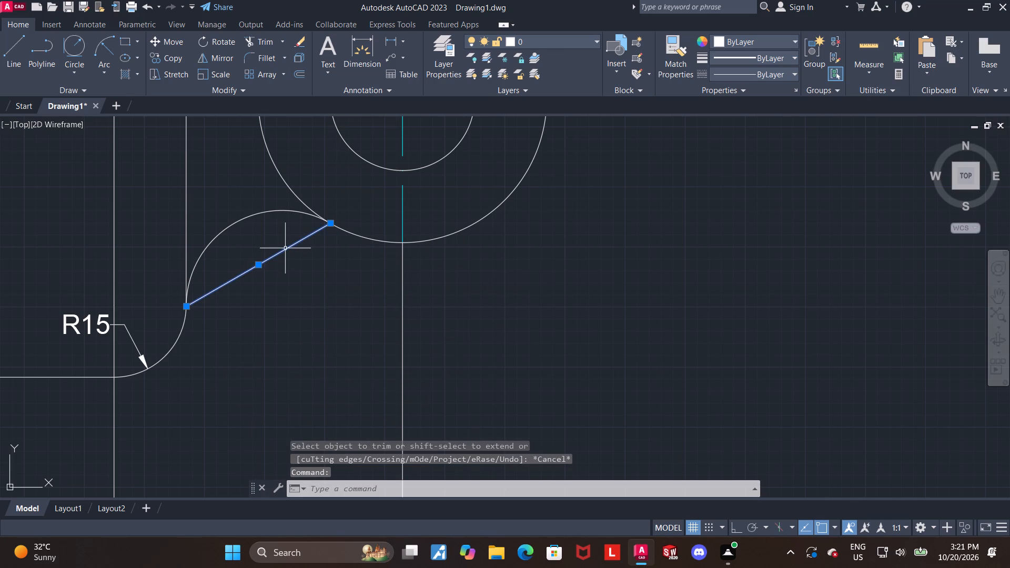
key("Escape")
key("Escape")
scroll(365, 389, "down", 2)
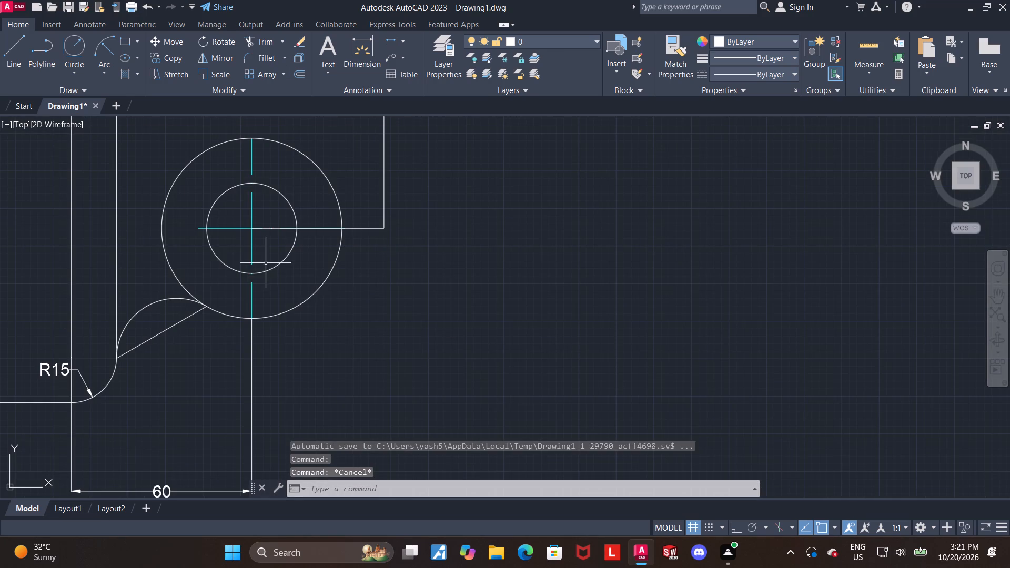
scroll(190, 350, "up", 2)
key("Escape")
left_click(259, 42)
left_click_drag(169, 290, 163, 275)
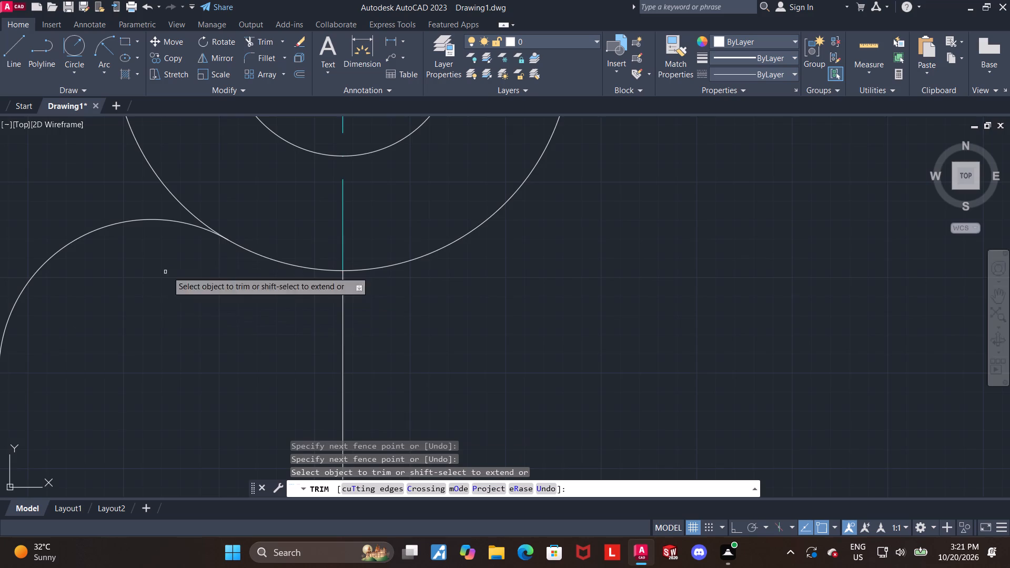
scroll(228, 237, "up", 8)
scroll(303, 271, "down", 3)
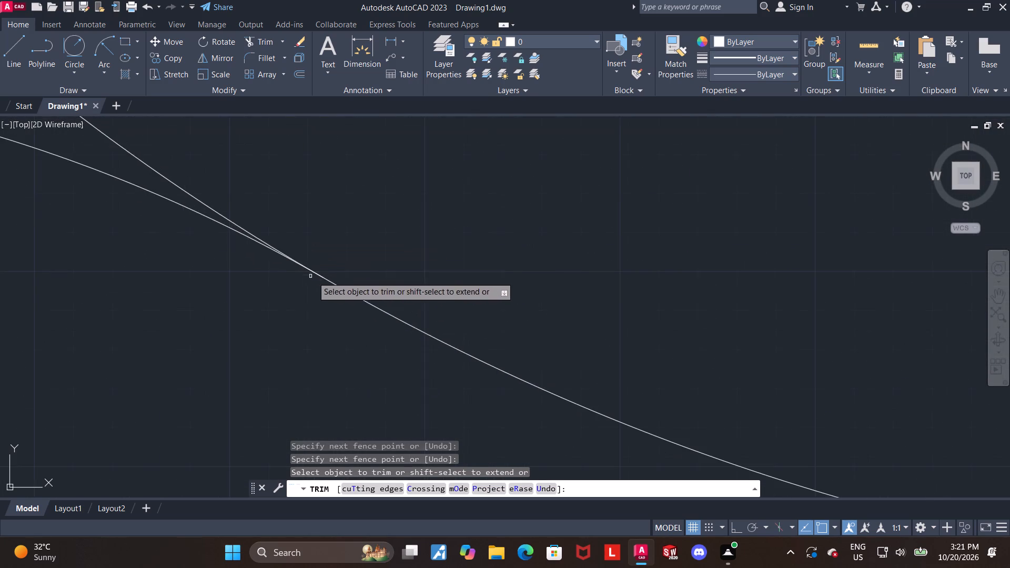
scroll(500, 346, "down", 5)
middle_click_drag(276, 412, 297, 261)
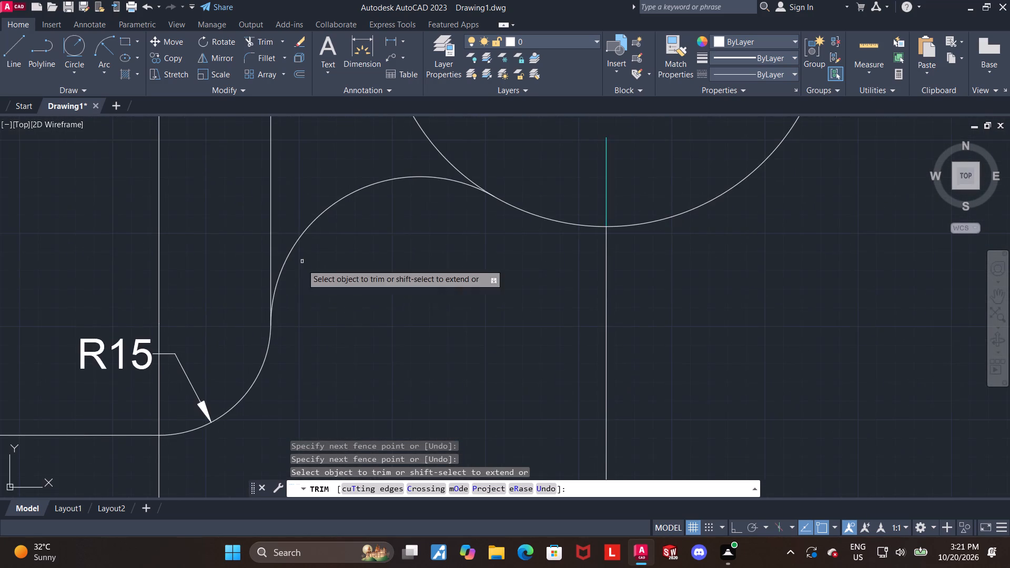
Add a radius dimension to the tangent arc between the strip edge and the large outer circle, with its text inside the curve.
key("Escape")
scroll(259, 338, "up", 2)
scroll(295, 296, "up", 5)
scroll(287, 321, "down", 9)
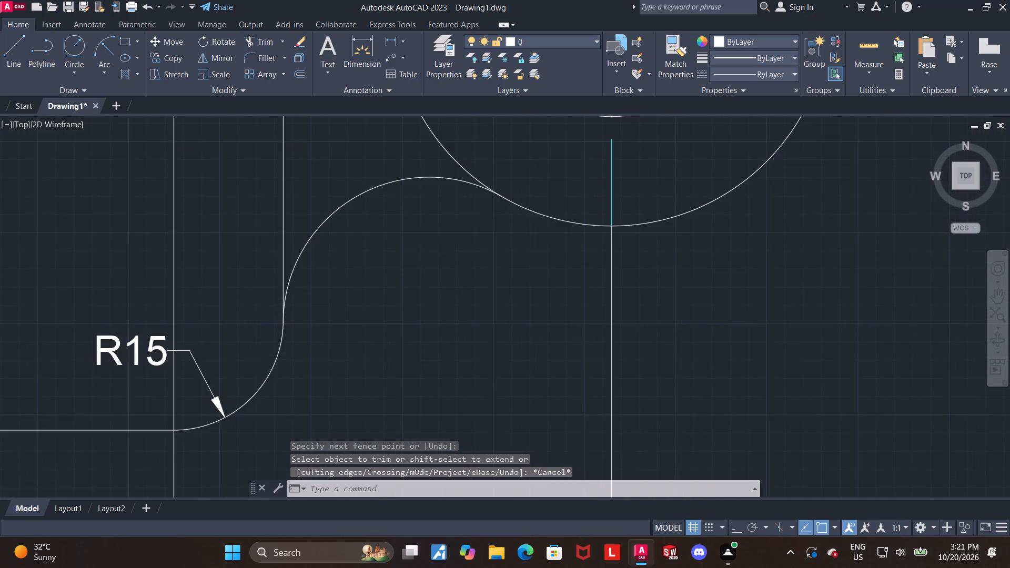
scroll(476, 219, "up", 6)
scroll(501, 332, "up", 1)
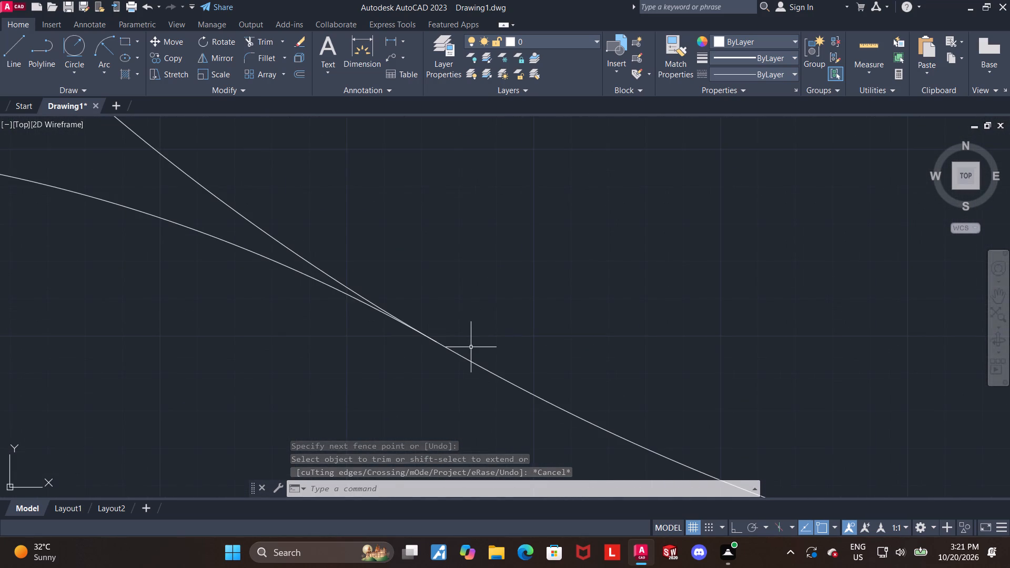
scroll(471, 347, "down", 10)
middle_click_drag(519, 352, 474, 320)
scroll(445, 311, "up", 2)
key("Escape")
scroll(366, 377, "up", 1)
middle_click_drag(355, 369, 365, 338)
scroll(397, 337, "up", 1)
left_click(366, 44)
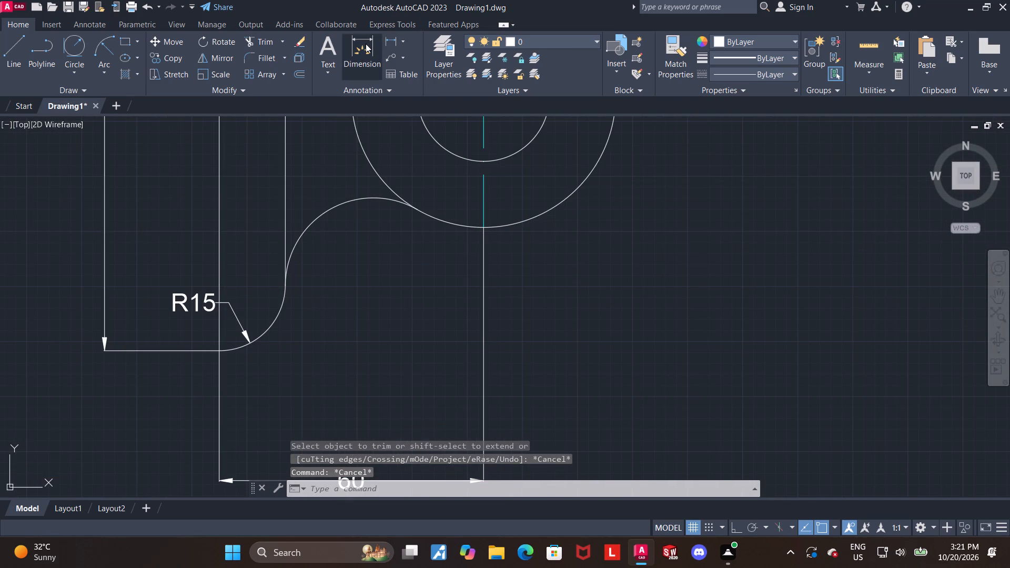
scroll(357, 208, "up", 1)
left_click(337, 198)
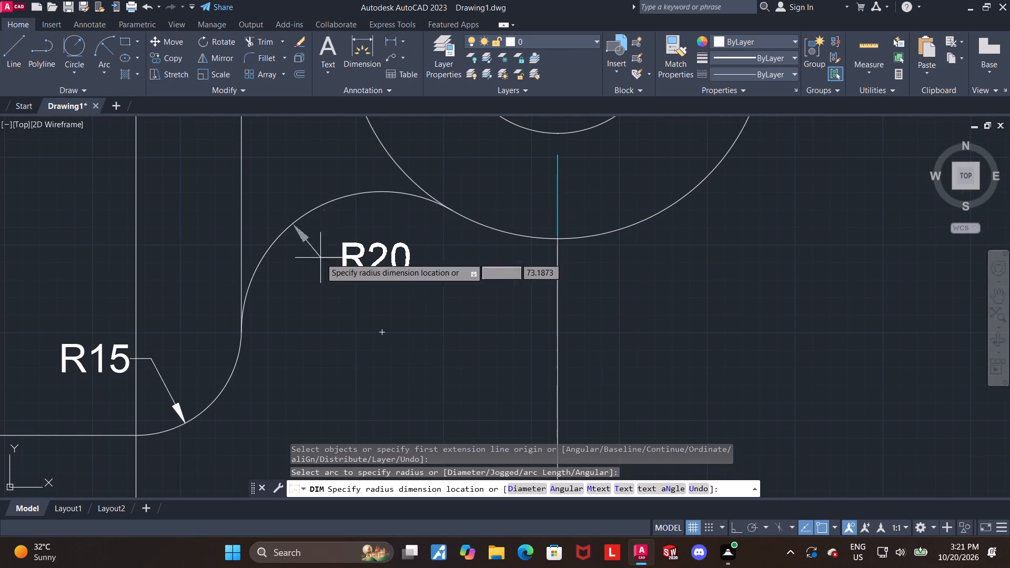
left_click(324, 293)
key("Escape")
Add diameter dimensions to the outer and inner circles of the larger concentric pair, placing both labels below and right of them.
scroll(578, 275, "down", 2)
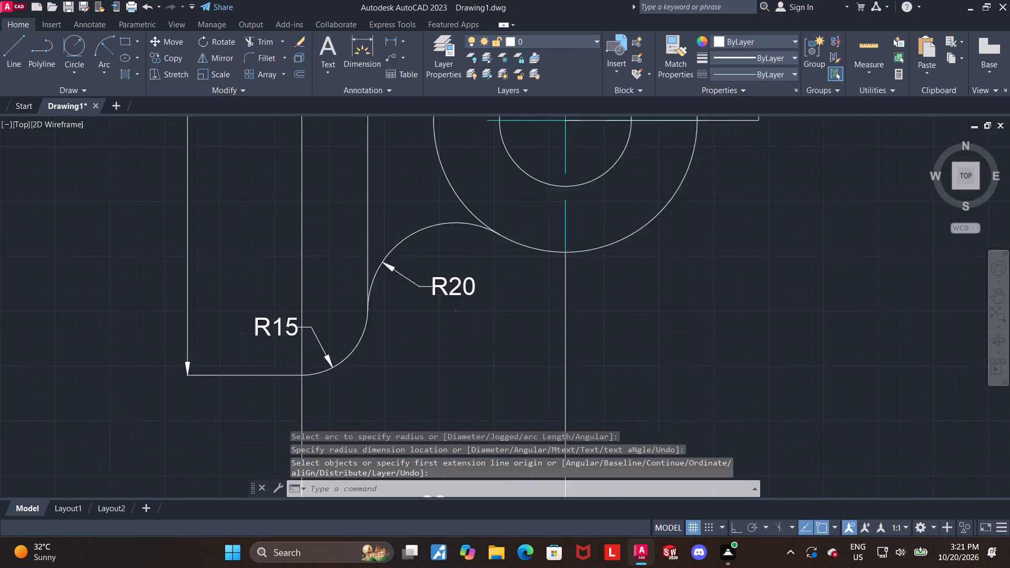
middle_click_drag(762, 276, 544, 318)
scroll(538, 318, "up", 1)
left_click(359, 48)
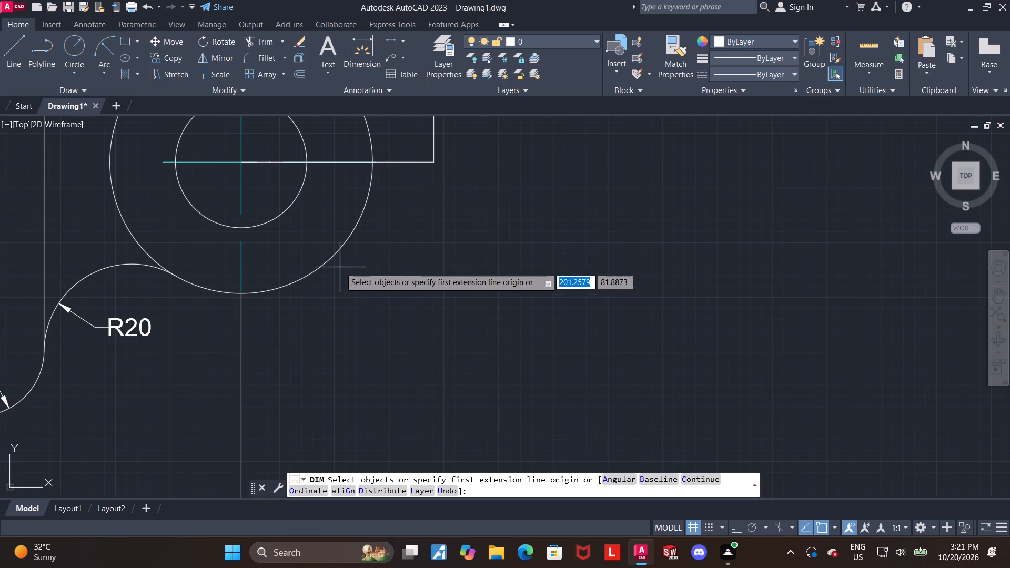
left_click(332, 261)
left_click(329, 318)
key("Escape")
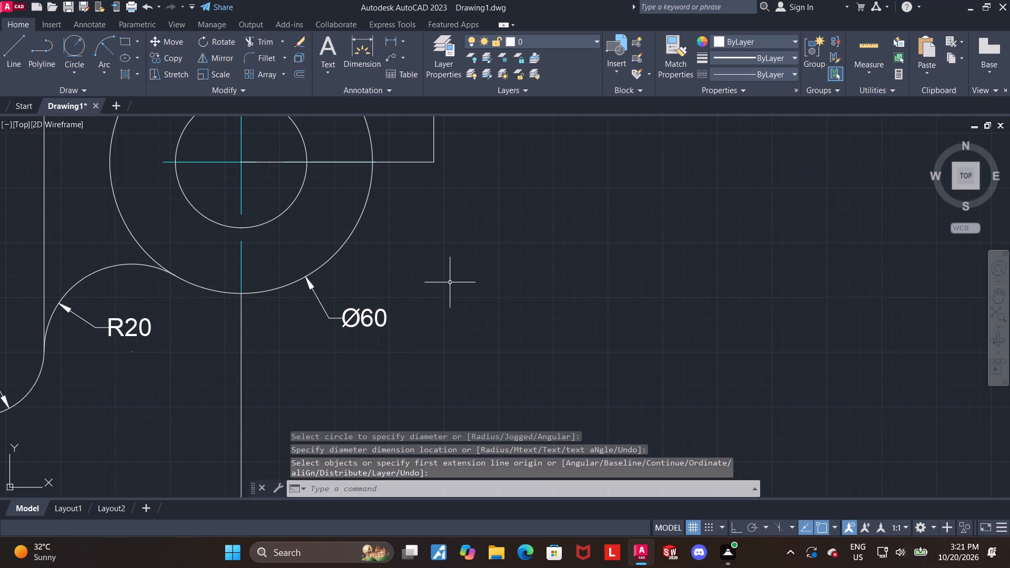
left_click(372, 39)
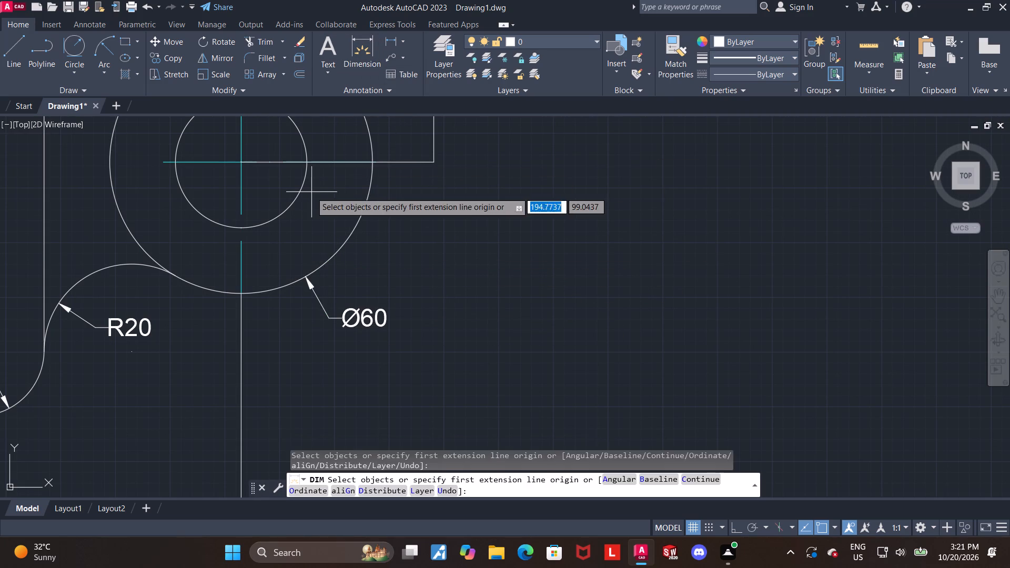
left_click(302, 193)
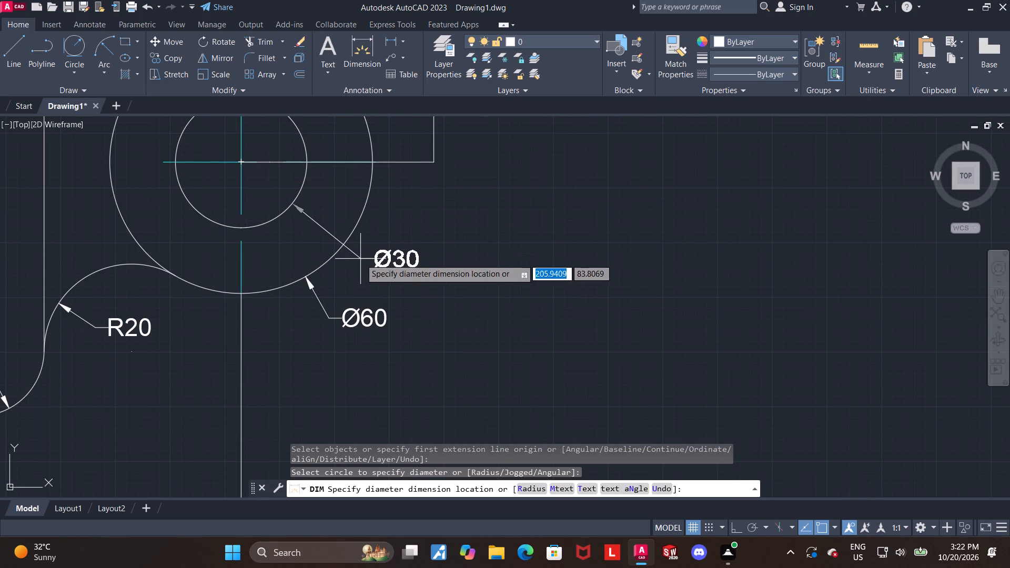
left_click(360, 259)
key("Escape")
Delete the vertical and horizontal construction lines connecting the centres of the two concentric circle pairs.
middle_click_drag(580, 208, 552, 270)
scroll(552, 270, "down", 2)
middle_click_drag(546, 273, 458, 361)
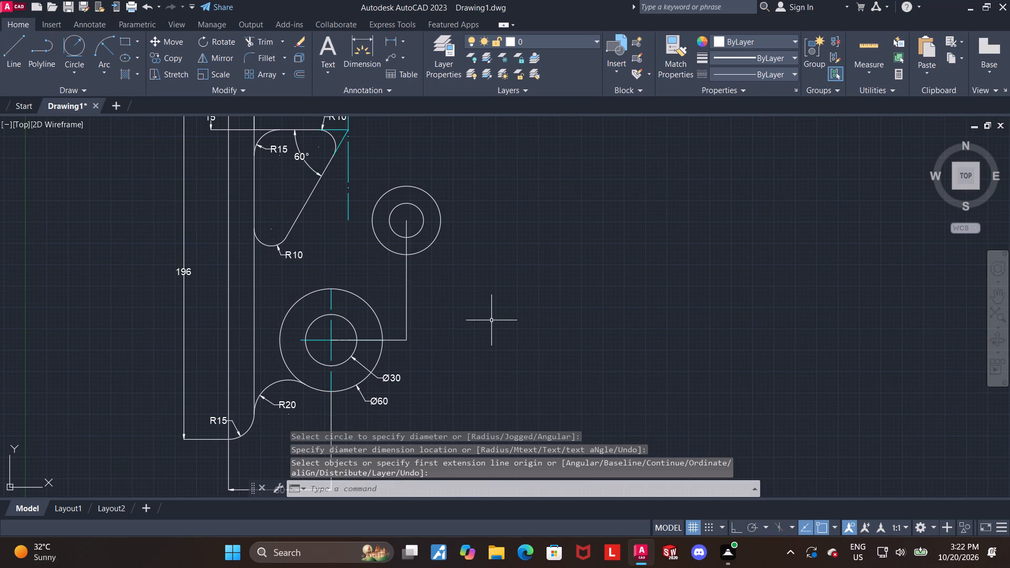
left_click(408, 286)
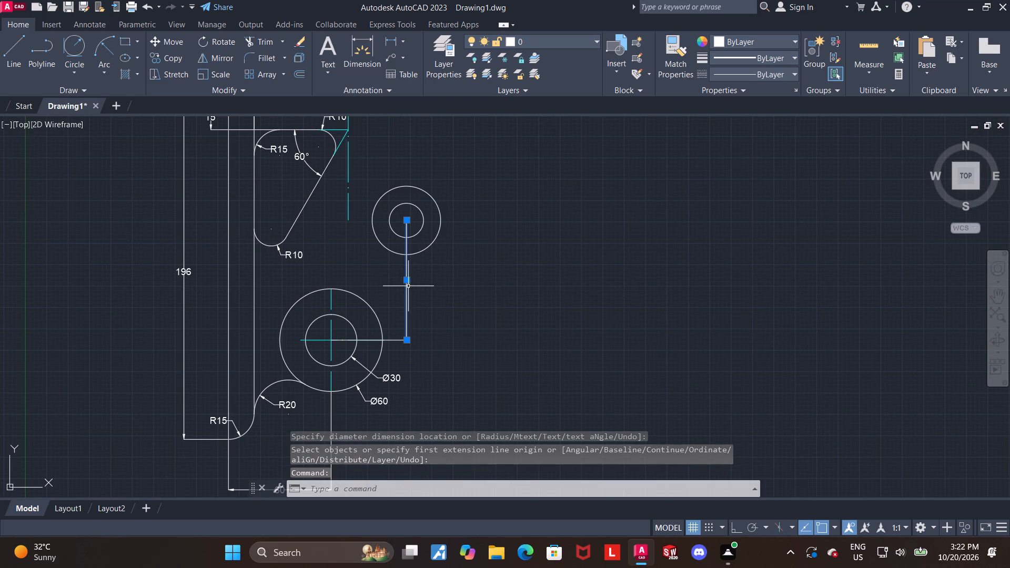
left_click(393, 341)
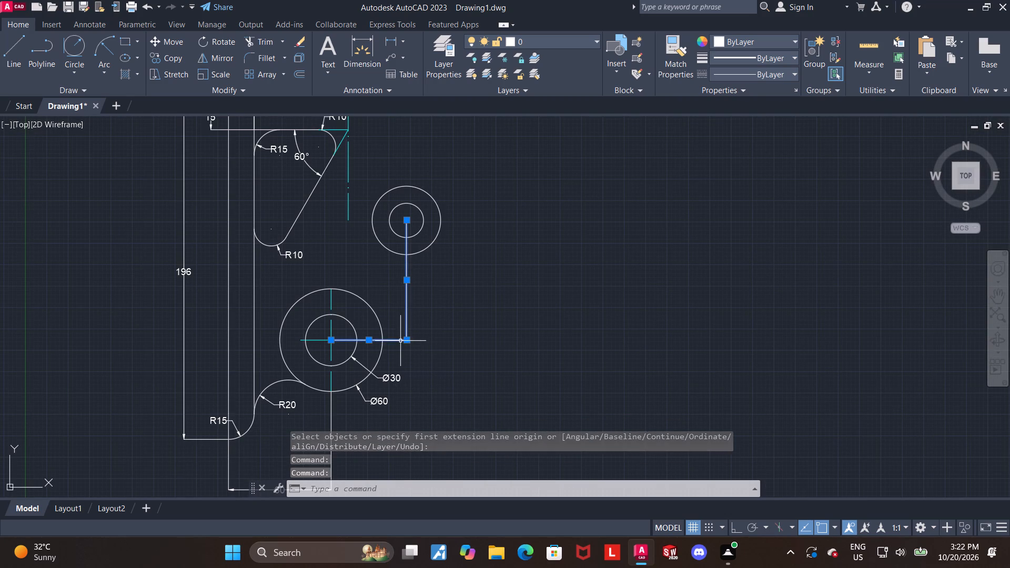
key("Delete")
middle_click_drag(445, 318, 429, 347)
key("Escape")
With ortho on, draw a horizontal line about 49 long and a vertical line through the smaller circle pair's centre, extending past its outer circle.
middle_click_drag(428, 319, 427, 324)
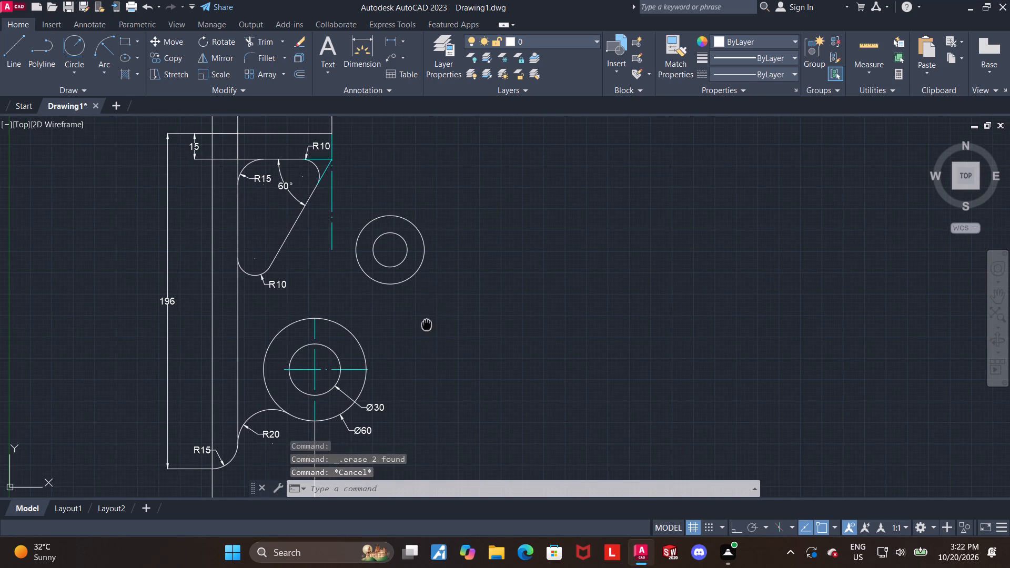
middle_click_drag(427, 324, 417, 346)
scroll(414, 327, "up", 1)
left_click(4, 45)
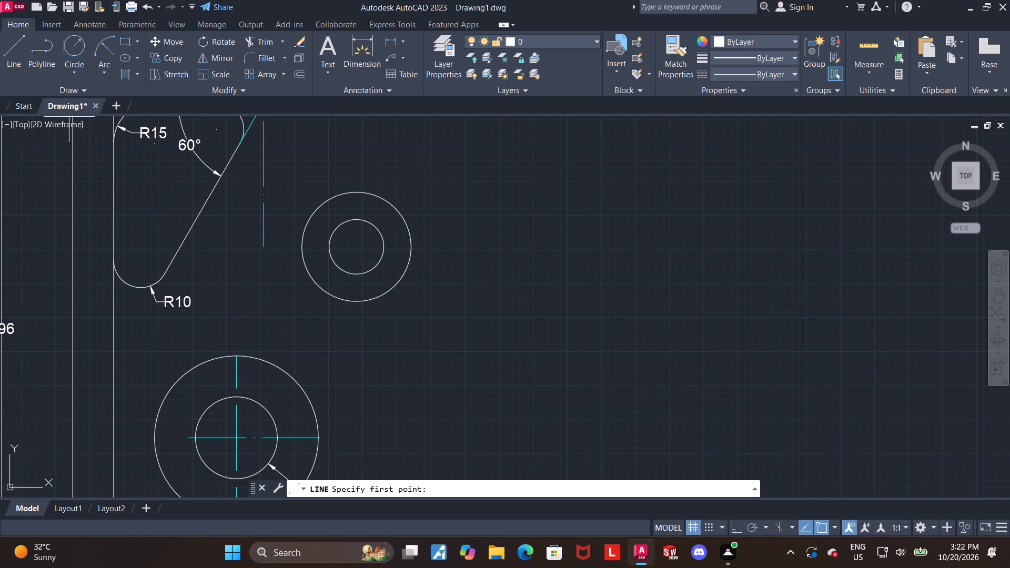
left_click(290, 245)
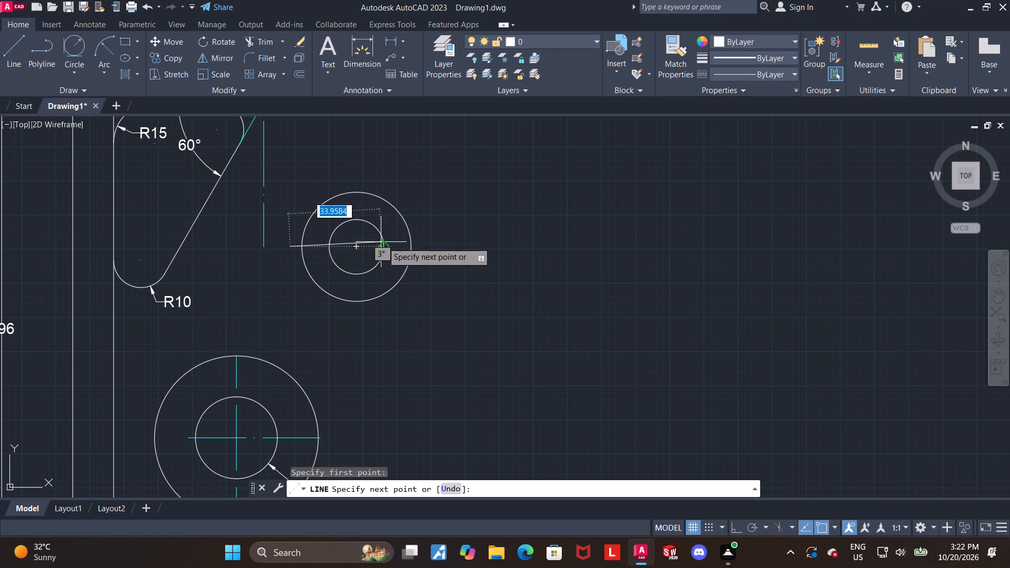
key("F8")
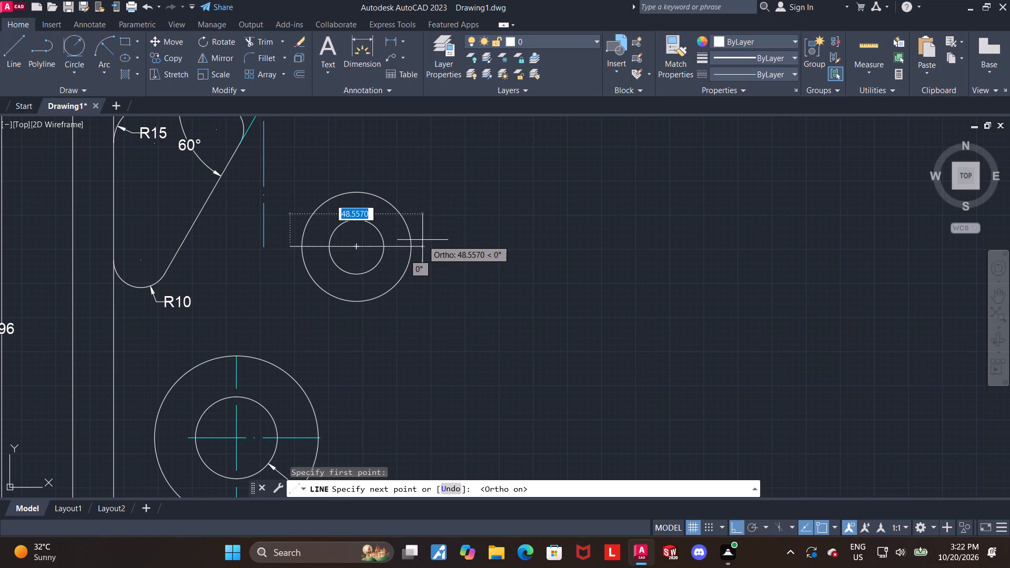
left_click(422, 240)
key("Escape")
key("Escape")
left_click(7, 49)
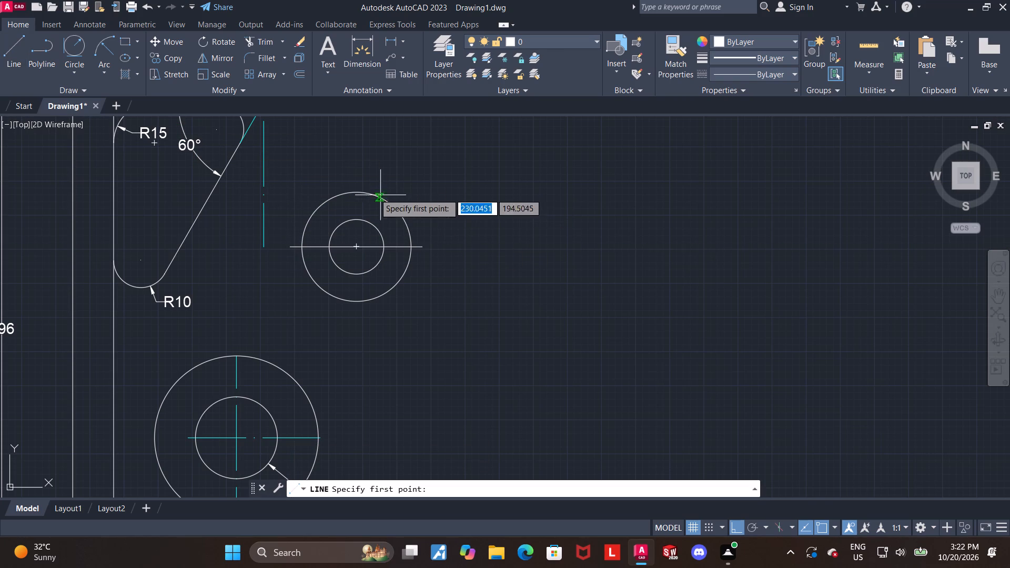
left_click(357, 178)
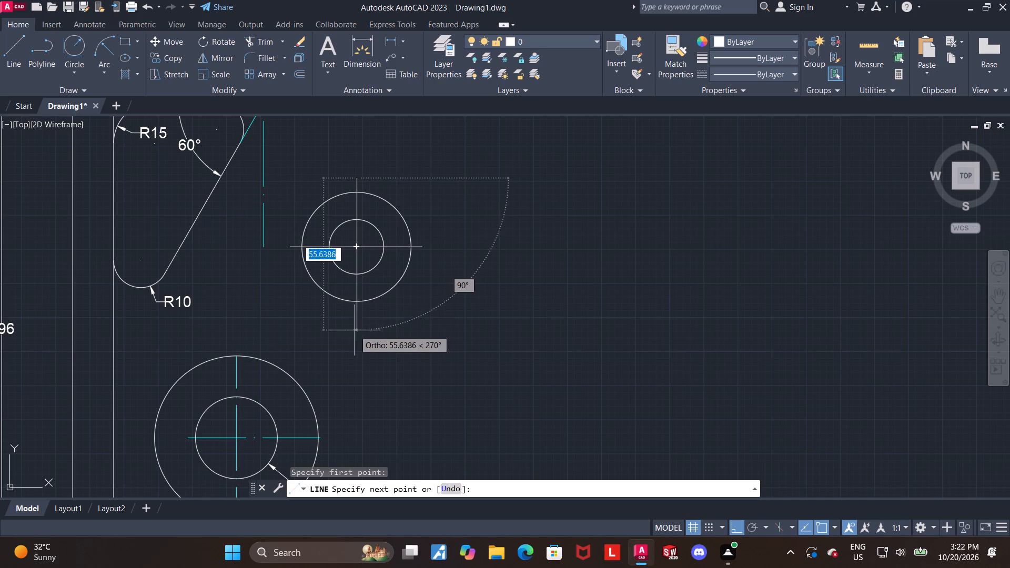
left_click(355, 320)
key("Escape")
Change the two crossing lines through the smaller circle pair to a dash-dot centre linetype and cyan colour.
left_click(366, 261)
left_click(356, 241)
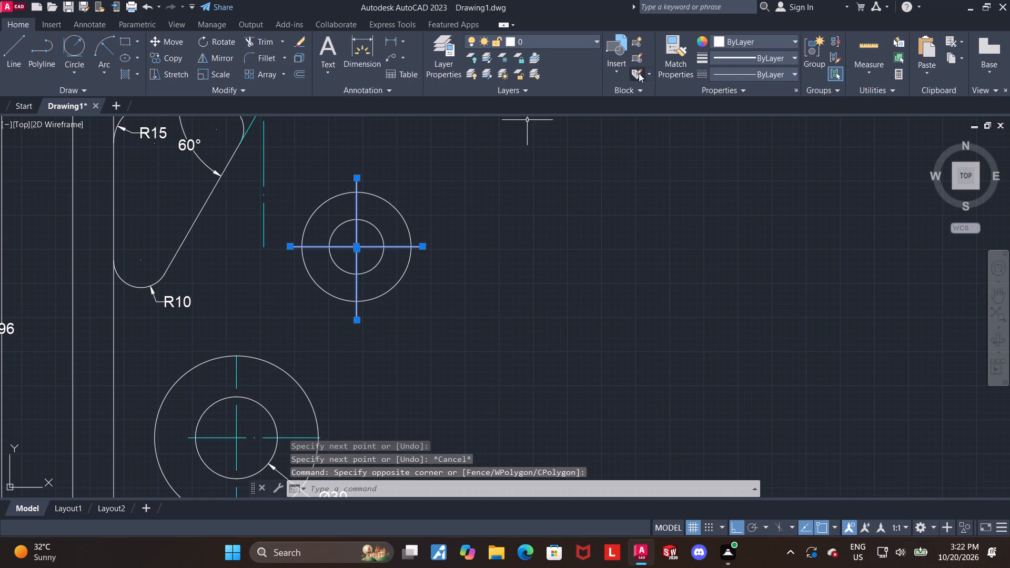
left_click(722, 67)
left_click(731, 112)
left_click(736, 74)
left_click(735, 120)
left_click(752, 44)
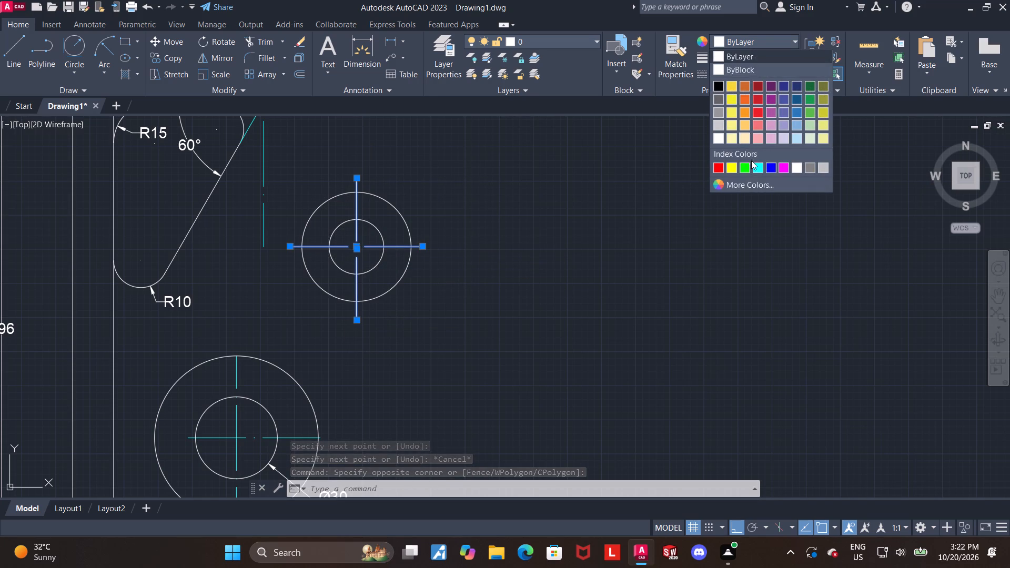
left_click(756, 165)
key("Escape")
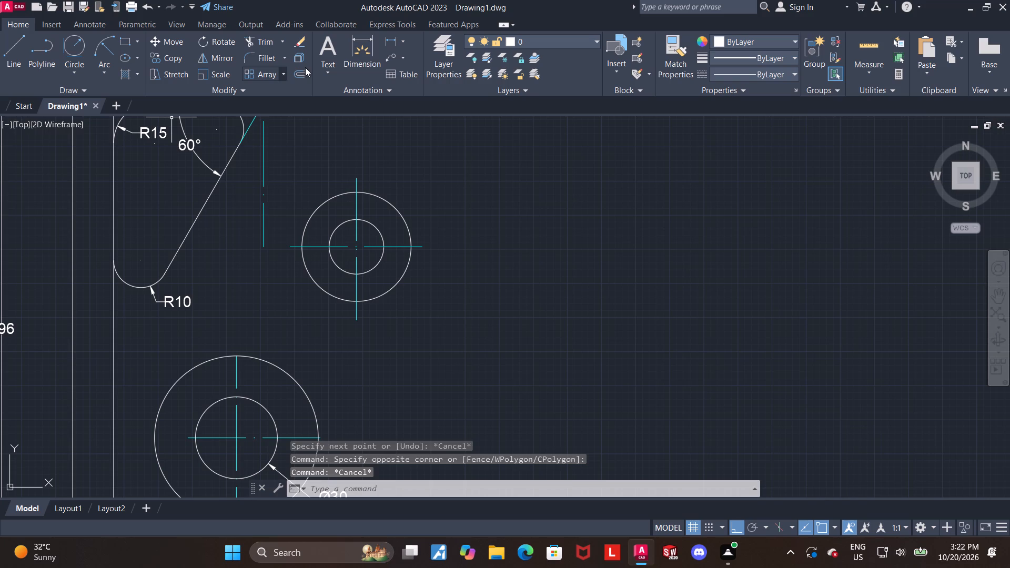
Dimension the vertical distance between the horizontal centre lines of the two circle pairs, placing it to the right of the circles.
left_click(366, 52)
scroll(366, 79, "down", 1)
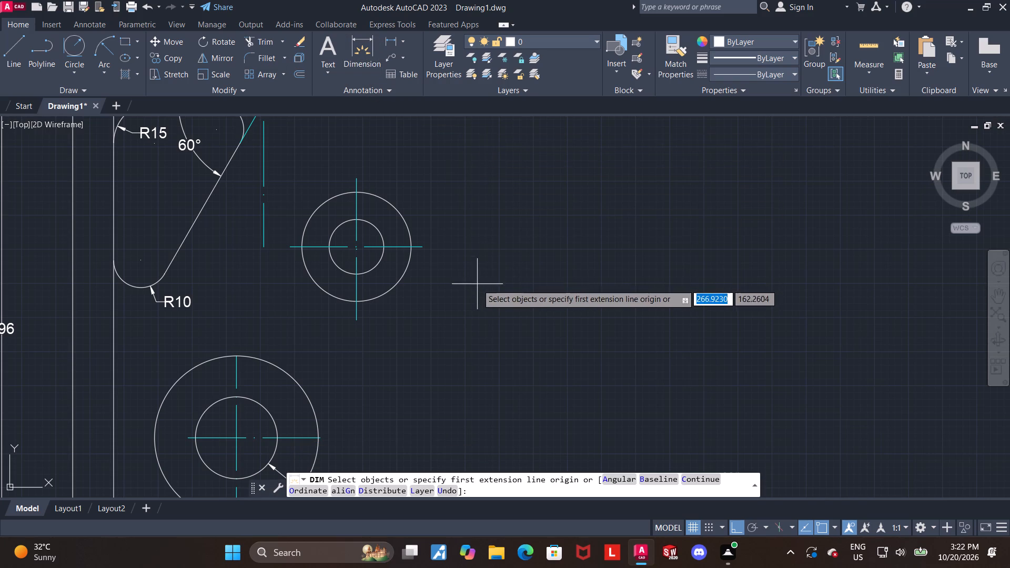
scroll(477, 279, "down", 2)
scroll(467, 330, "up", 1)
left_click(448, 230)
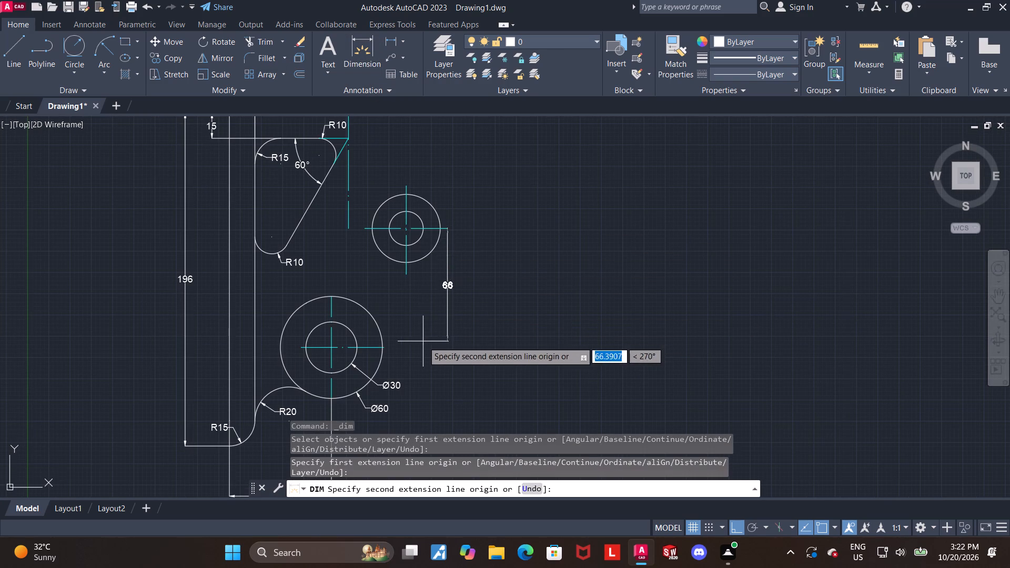
left_click(386, 346)
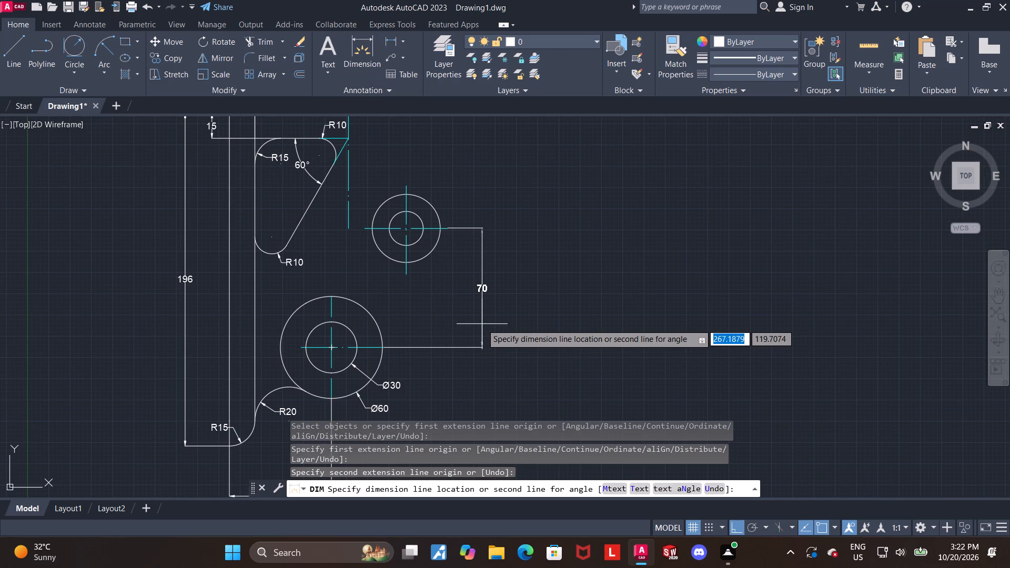
left_click(482, 324)
key("Escape")
Draw a radius 106 circle tangent to the left side of the larger outer circle and the upper left of the smaller outer circle.
middle_click_drag(562, 300, 562, 328)
middle_click_drag(575, 272, 585, 239)
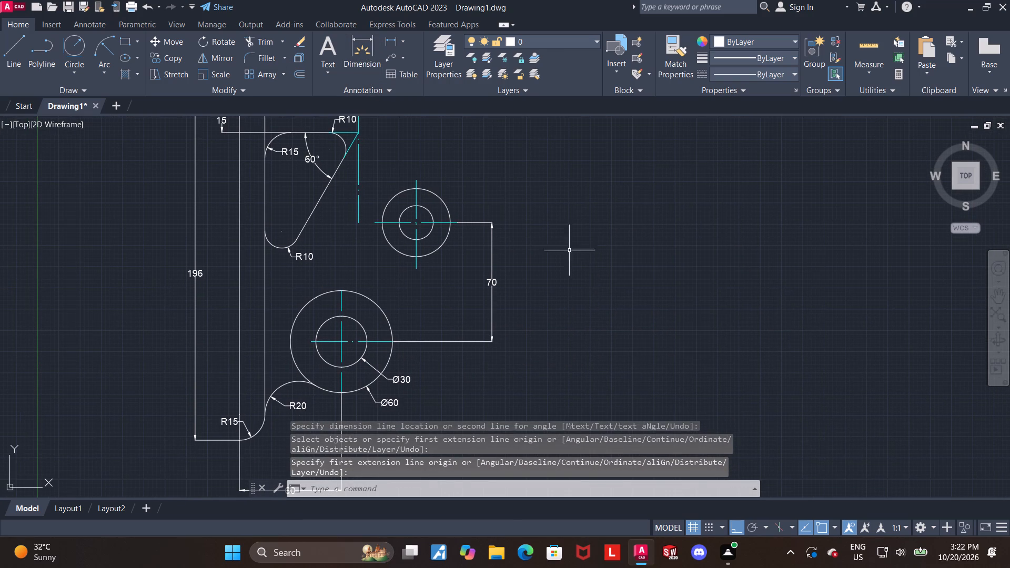
middle_click_drag(564, 244, 580, 225)
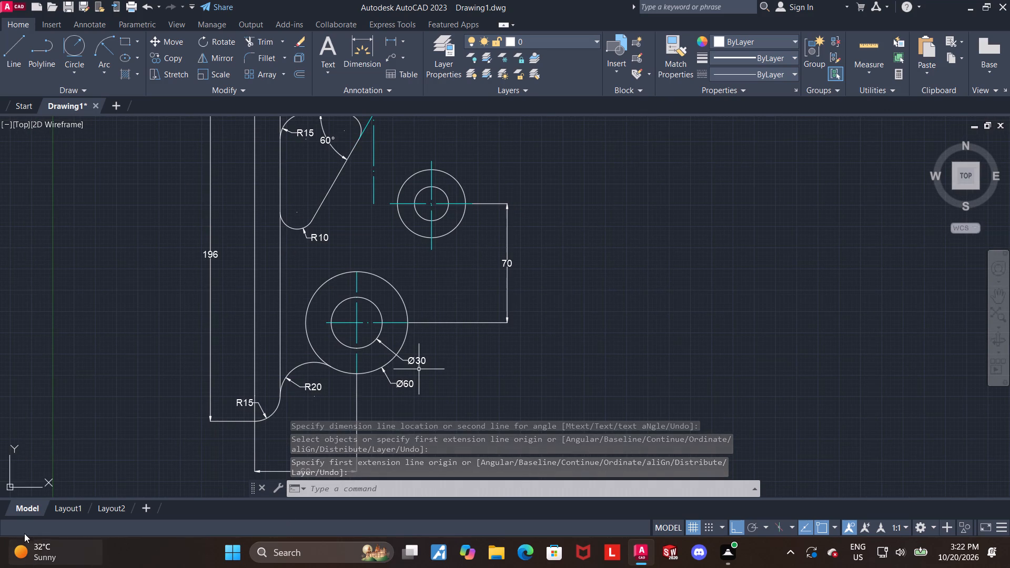
scroll(482, 237, "up", 1)
middle_click_drag(396, 272, 397, 283)
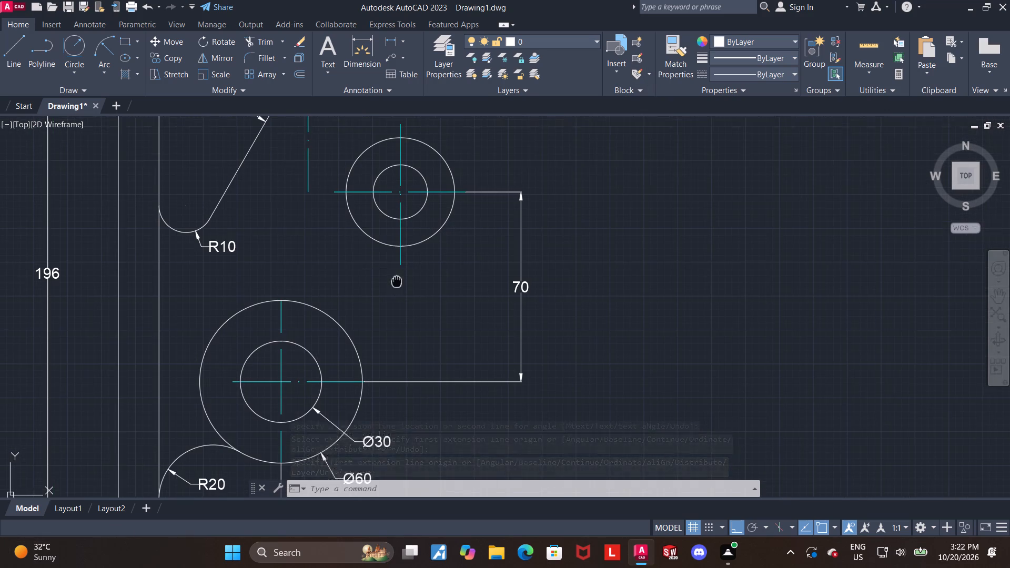
middle_click_drag(397, 283, 396, 299)
left_click(73, 46)
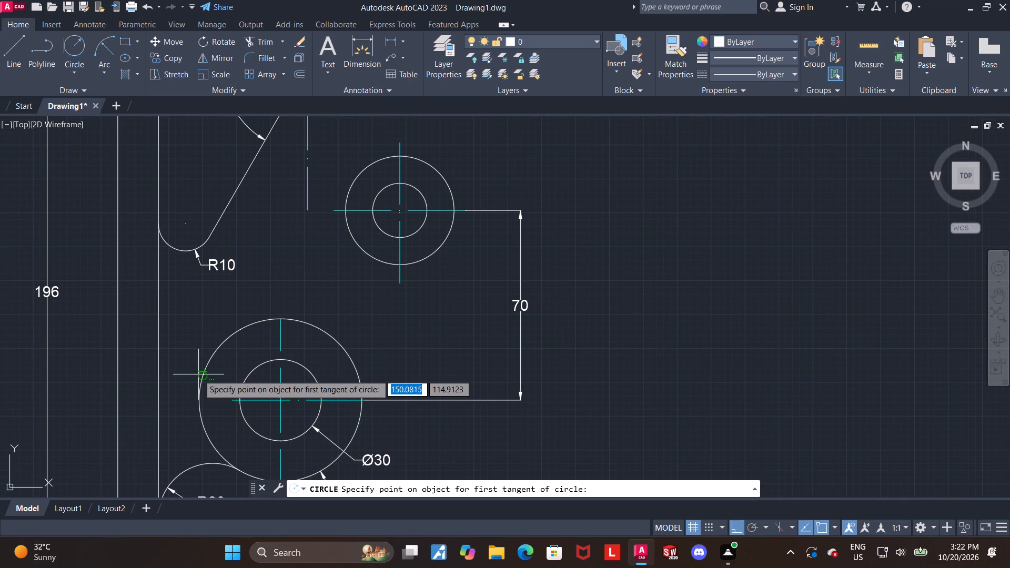
left_click(200, 372)
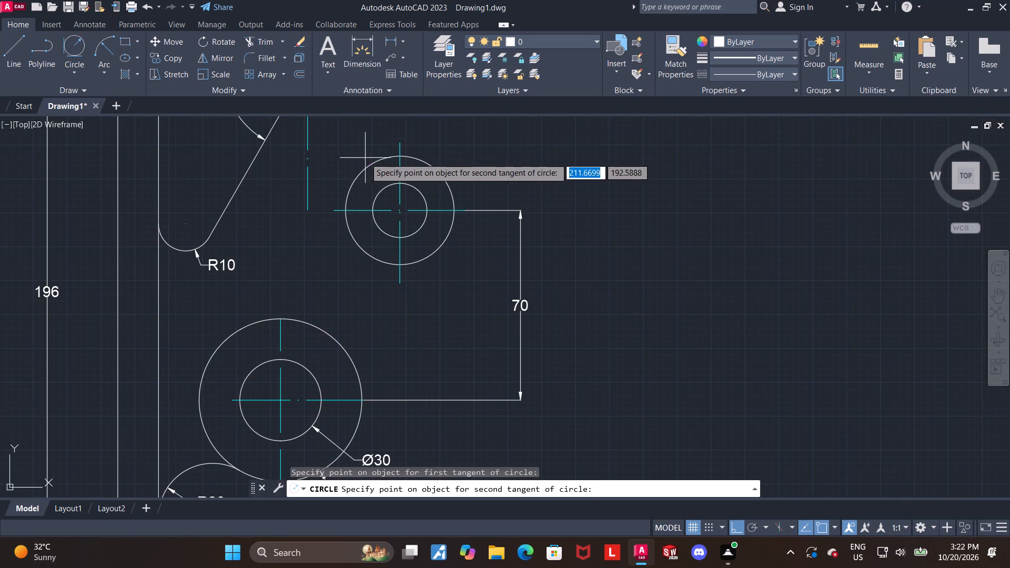
left_click(371, 162)
type("106")
key("Return")
key("Escape")
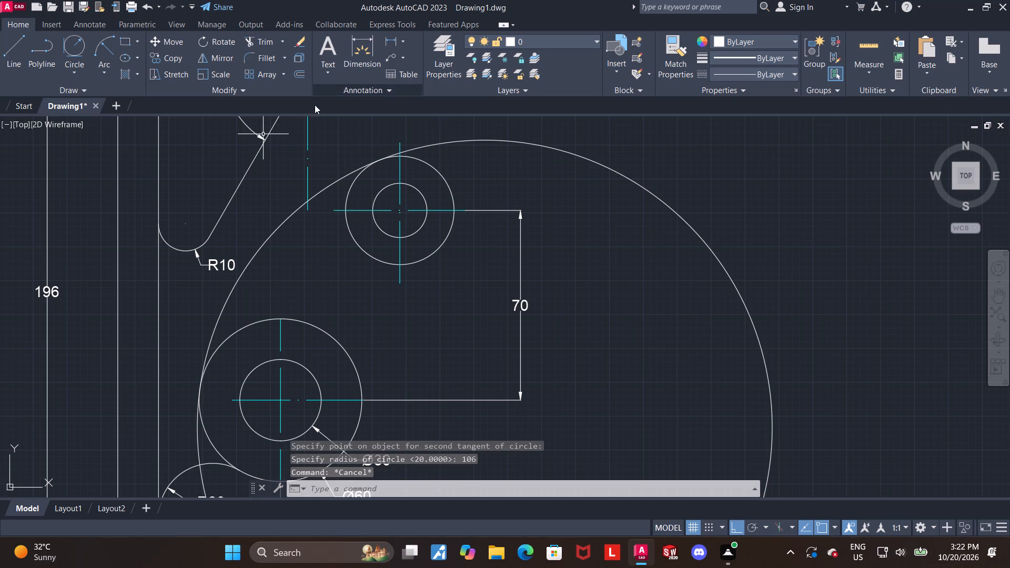
Trim the radius 106 circle to the arc joining the left sides of the two outer circles.
left_click(265, 40)
left_click_drag(622, 222, 669, 175)
scroll(672, 226, "down", 3)
scroll(641, 326, "up", 1)
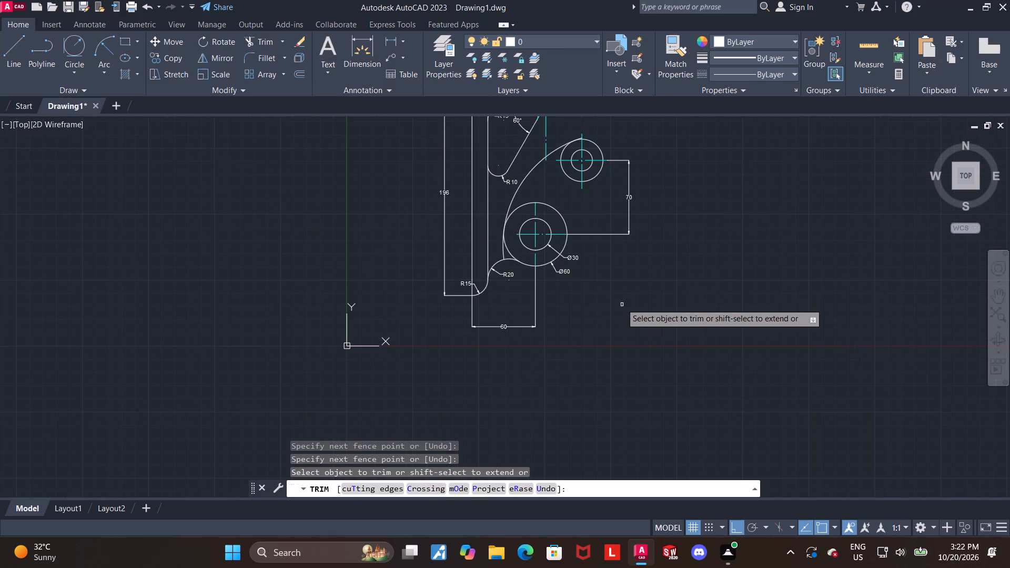
scroll(521, 267, "up", 1)
left_click(490, 242)
scroll(529, 223, "down", 2)
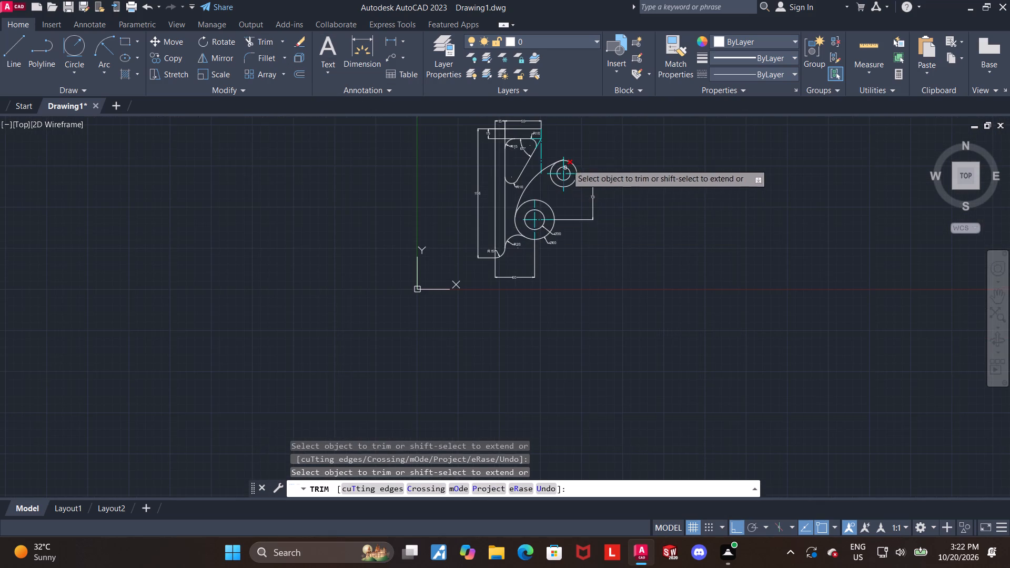
scroll(566, 148, "up", 4)
scroll(533, 226, "up", 2)
left_click(537, 201)
scroll(537, 202, "down", 5)
middle_click_drag(600, 269, 560, 224)
scroll(546, 228, "up", 1)
key("Escape")
Draw a radius 52 circle tangent to the right side of the larger outer circle and the lower right of the smaller outer circle.
middle_click(447, 233)
left_click(73, 46)
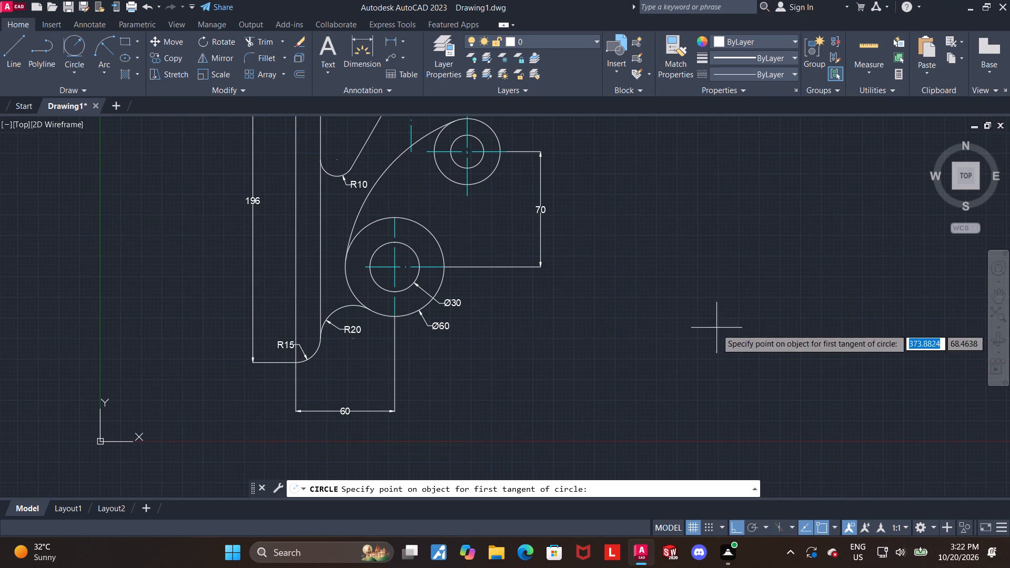
left_click(448, 281)
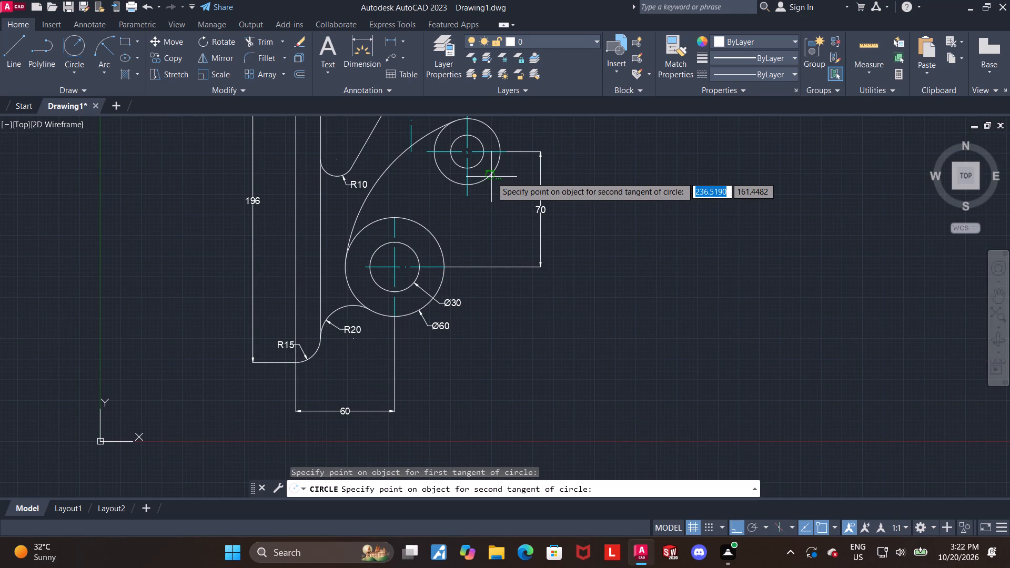
left_click(491, 177)
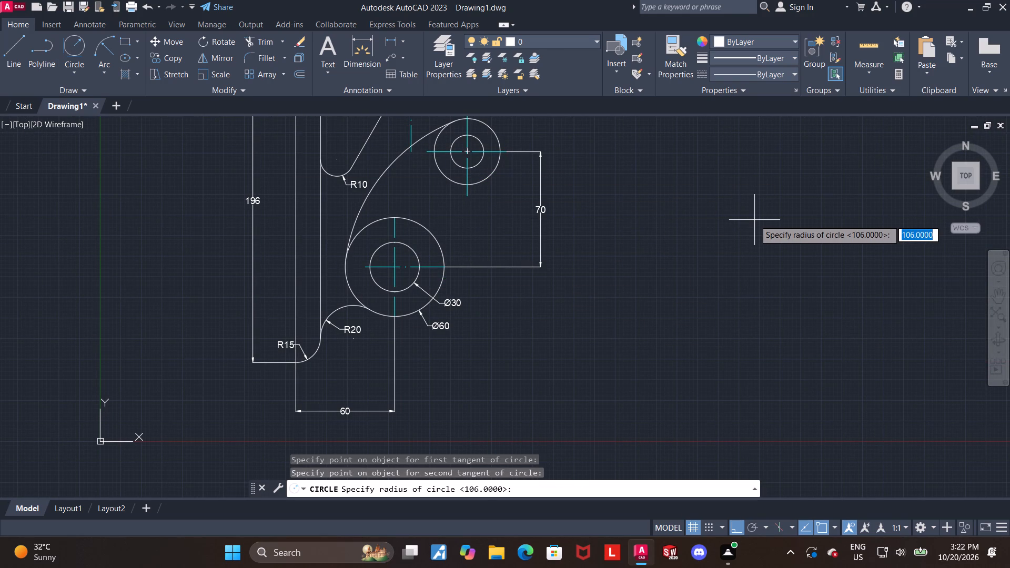
type("52")
key("Return")
key("Escape")
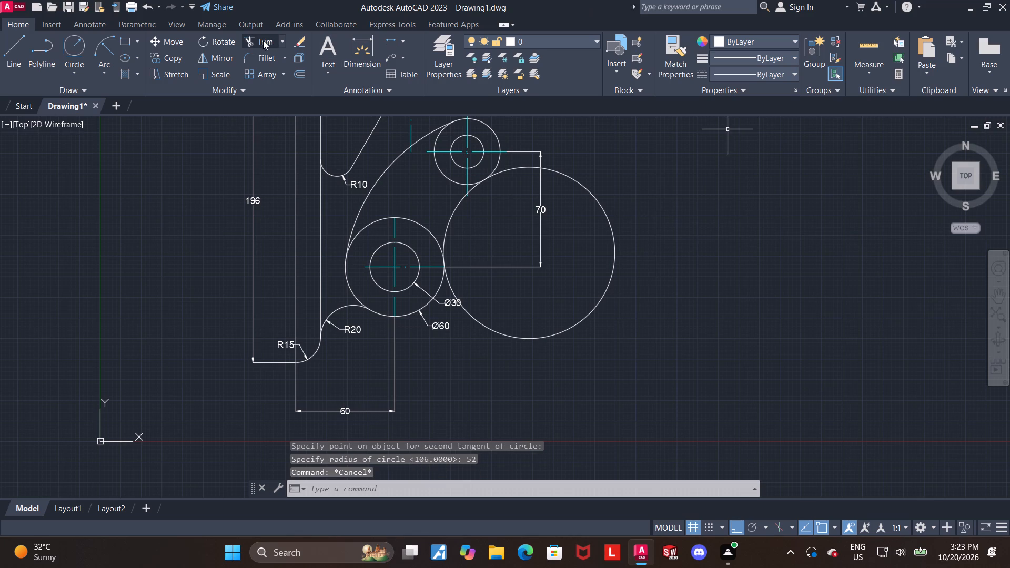
Trim the radius 52 circle to the arc joining the right sides of the two outer circles.
left_click(261, 41)
left_click_drag(572, 264, 812, 169)
key("Escape")
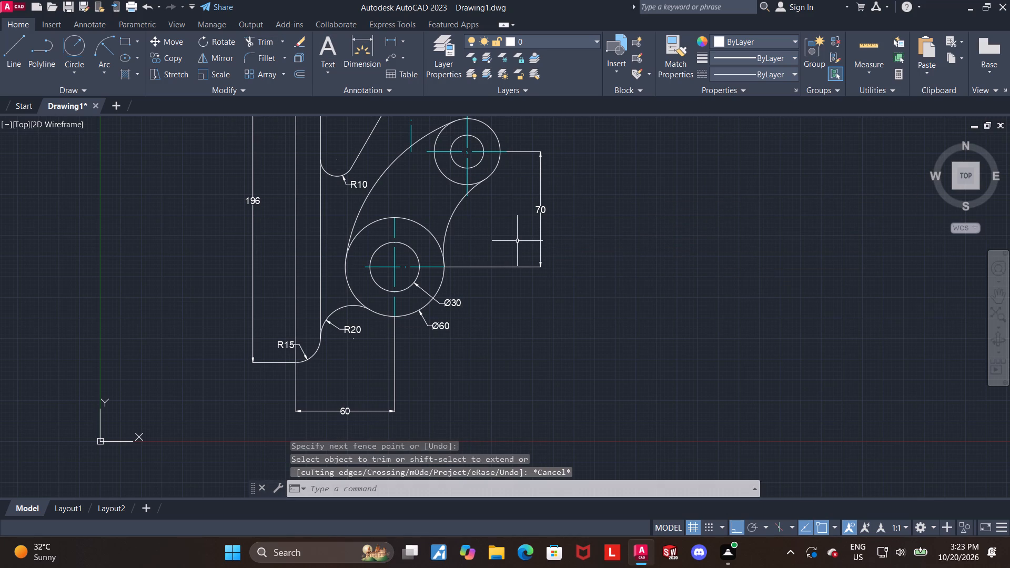
key("Escape")
key("Escape")
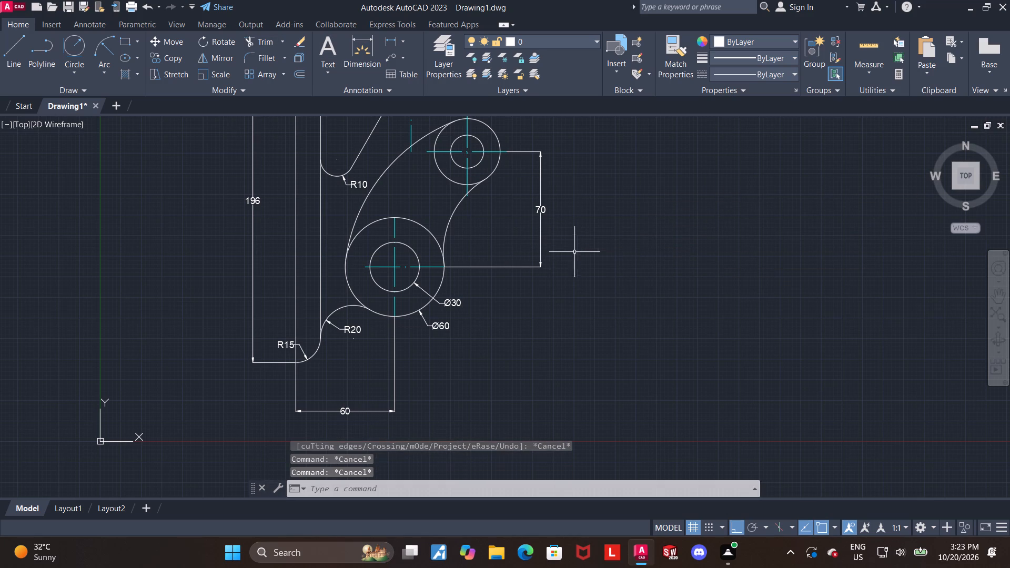
Dimension the radius of the long left arc joining the two outer circles, placing the text inside the profile.
left_click(371, 55)
scroll(398, 113, "up", 2)
scroll(406, 191, "up", 1)
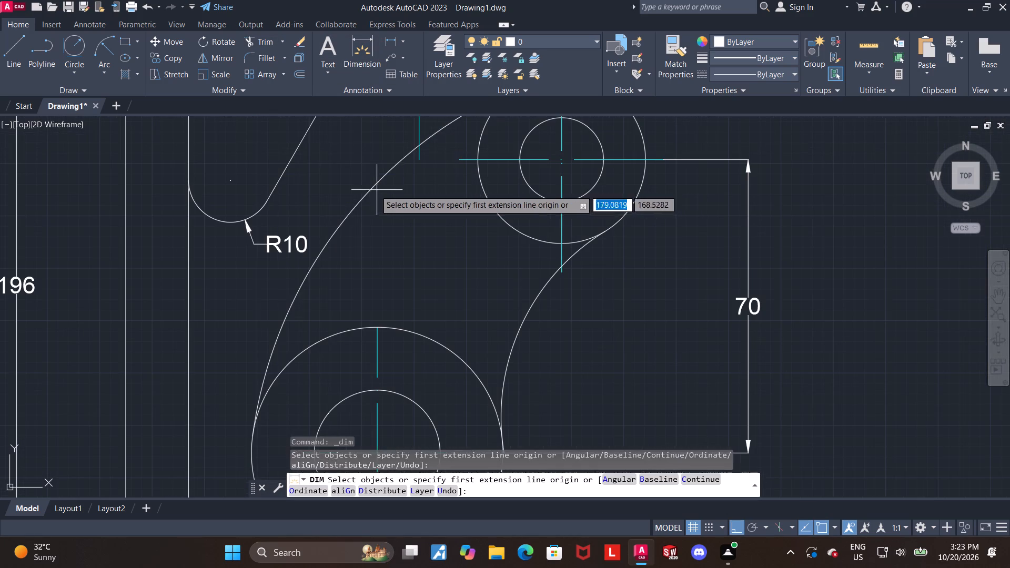
left_click(373, 187)
left_click(373, 236)
key("Escape")
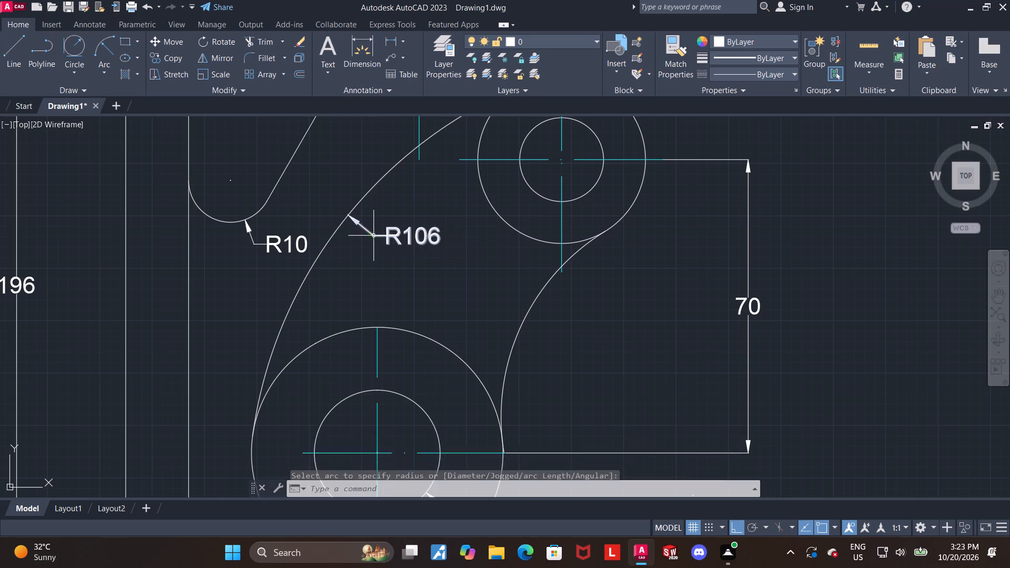
key("Escape")
Dimension the horizontal distance between the vertical centre lines of the two circle pairs, placing it between the pairs.
left_click(359, 46)
scroll(457, 289, "down", 2)
scroll(457, 307, "up", 1)
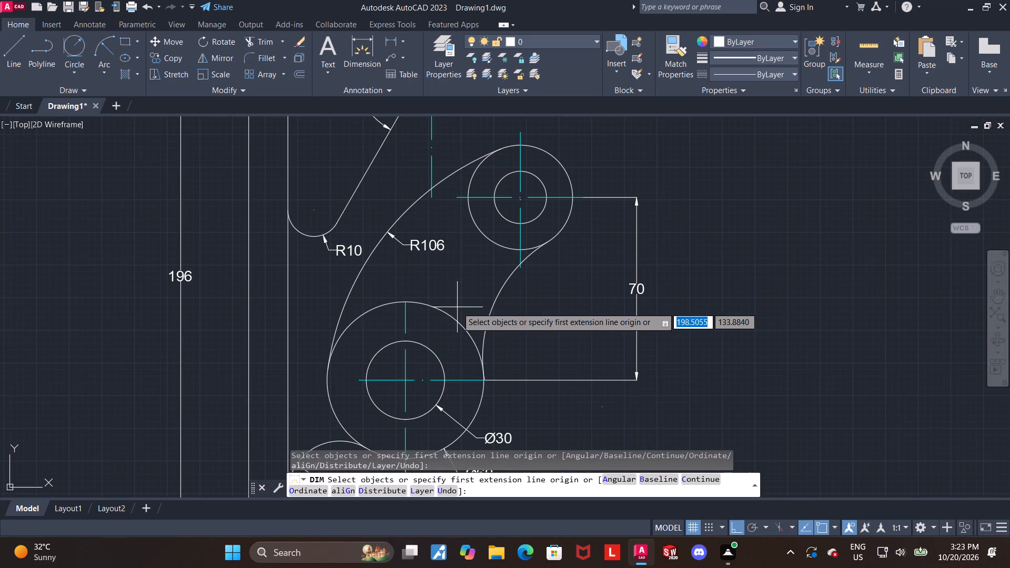
left_click(402, 303)
left_click(520, 270)
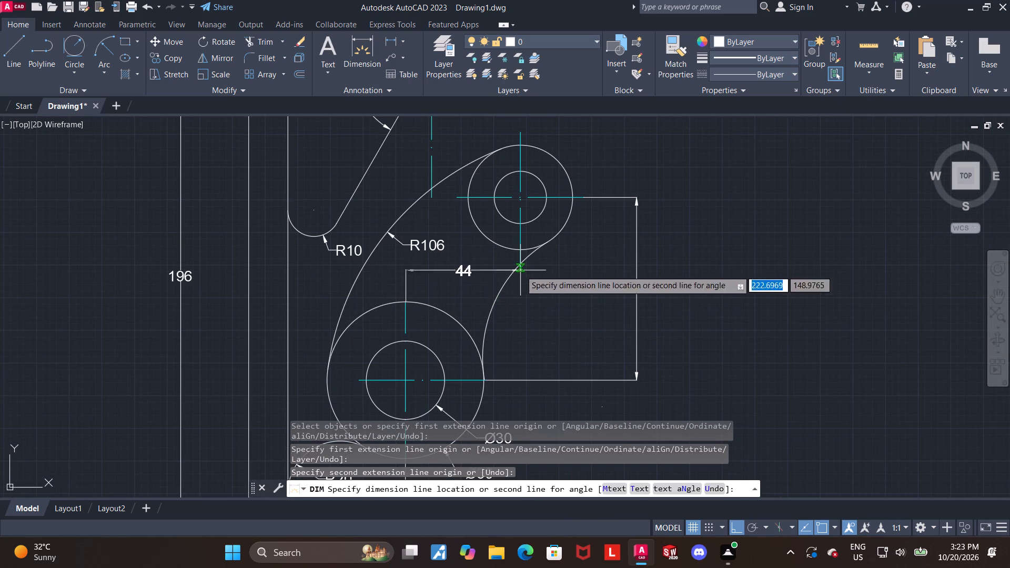
left_click(466, 278)
key("Escape")
key("Escape")
Dimension the radius of the right arc joining the two outer circles, placing the text to the arc's right.
left_click(367, 47)
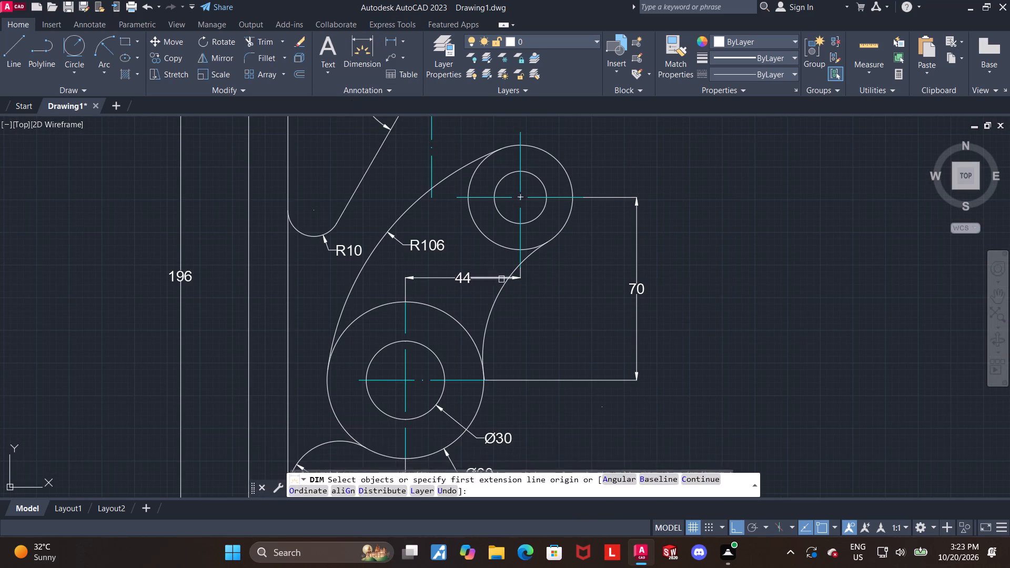
left_click(493, 312)
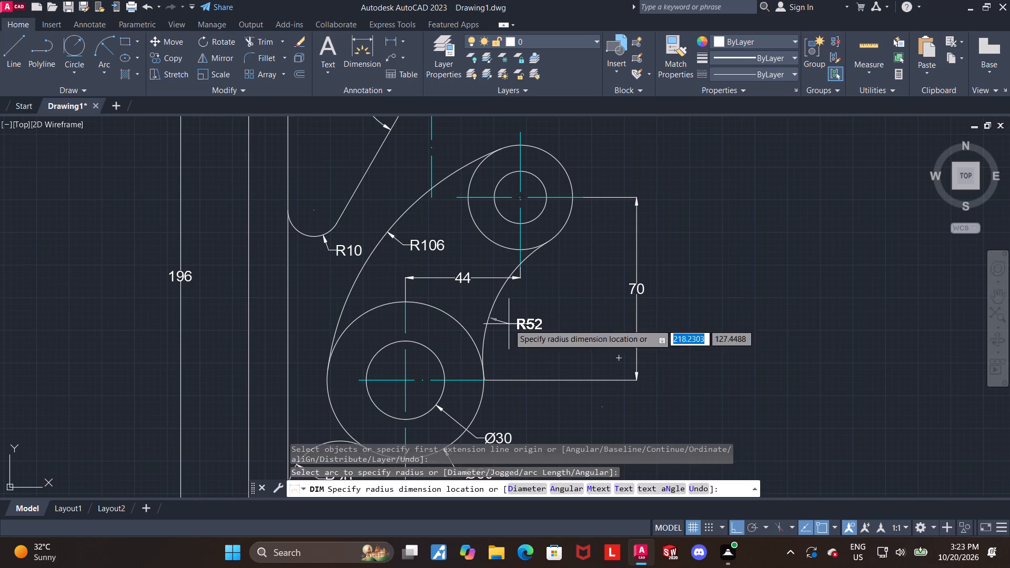
left_click(509, 324)
key("Escape")
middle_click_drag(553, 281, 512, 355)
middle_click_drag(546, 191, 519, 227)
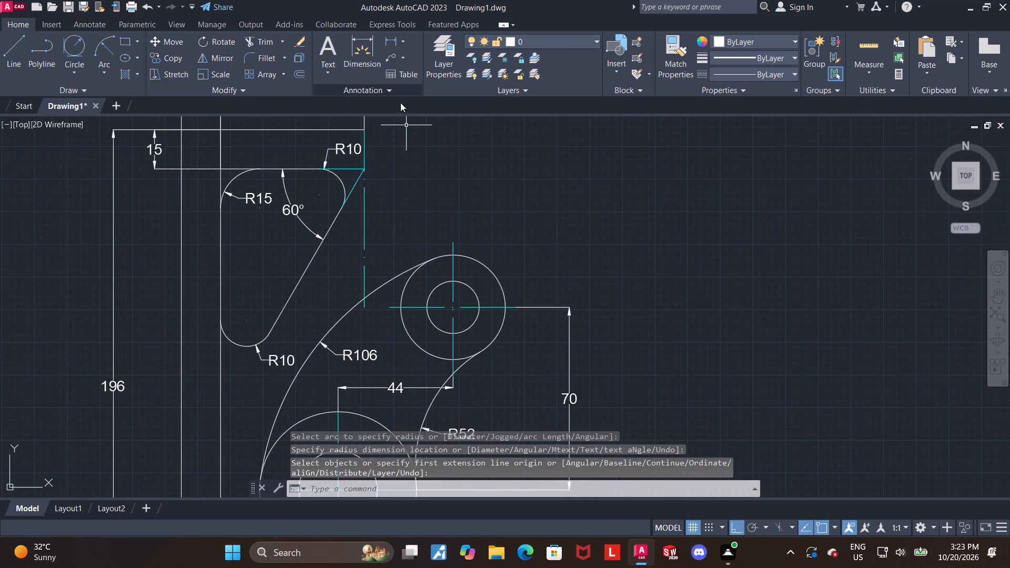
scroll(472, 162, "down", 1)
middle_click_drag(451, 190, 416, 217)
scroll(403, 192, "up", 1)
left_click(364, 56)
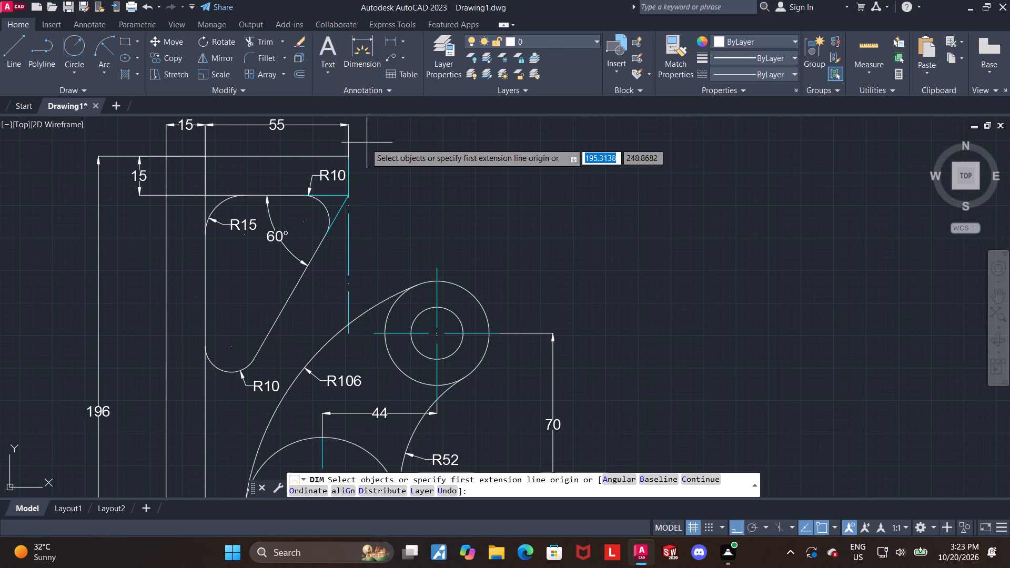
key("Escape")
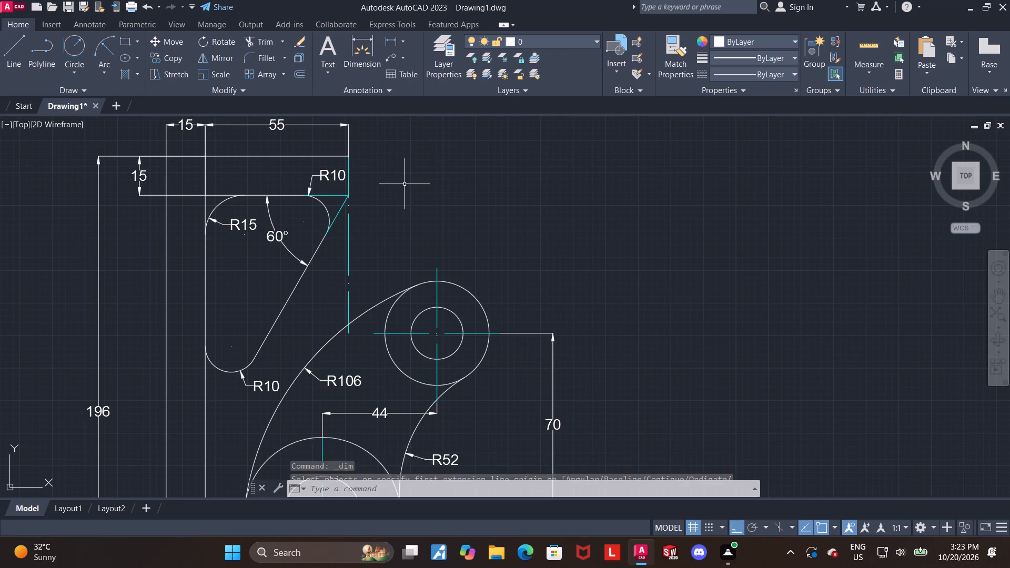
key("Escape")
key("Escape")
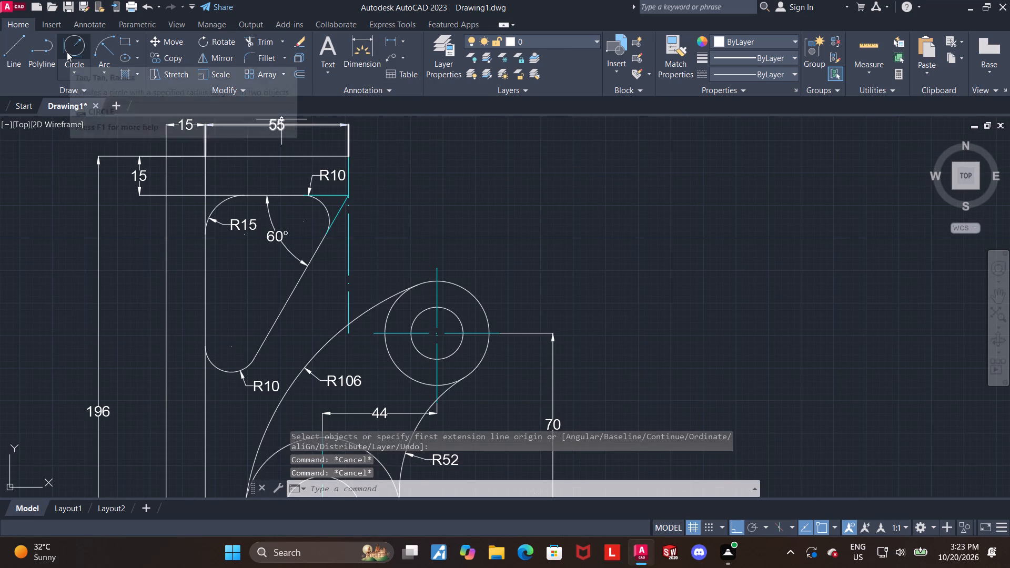
Draw a radius 60 circle tangent to the profile's top edge and the upper right of the smaller outer circle.
left_click(71, 48)
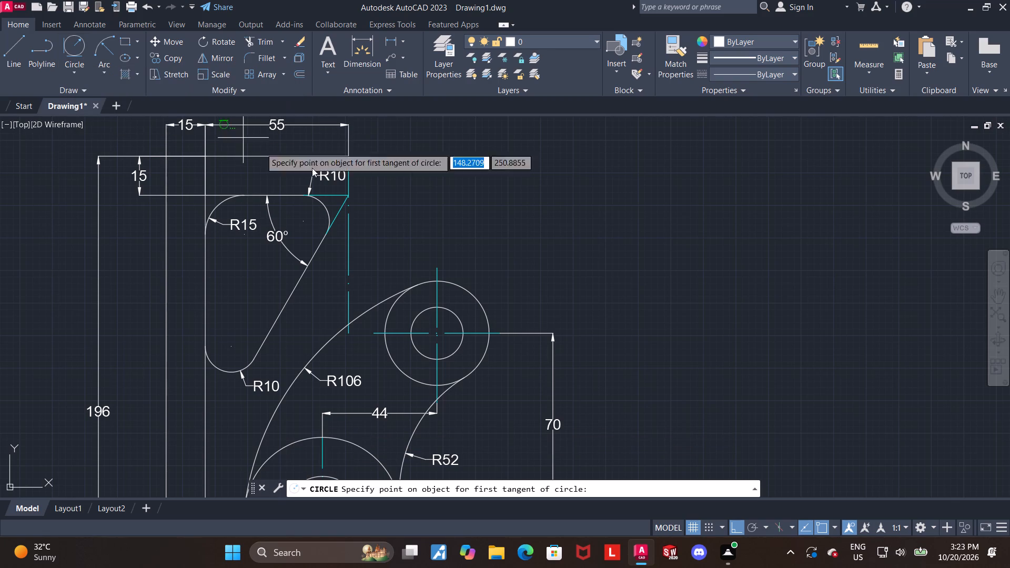
left_click(314, 159)
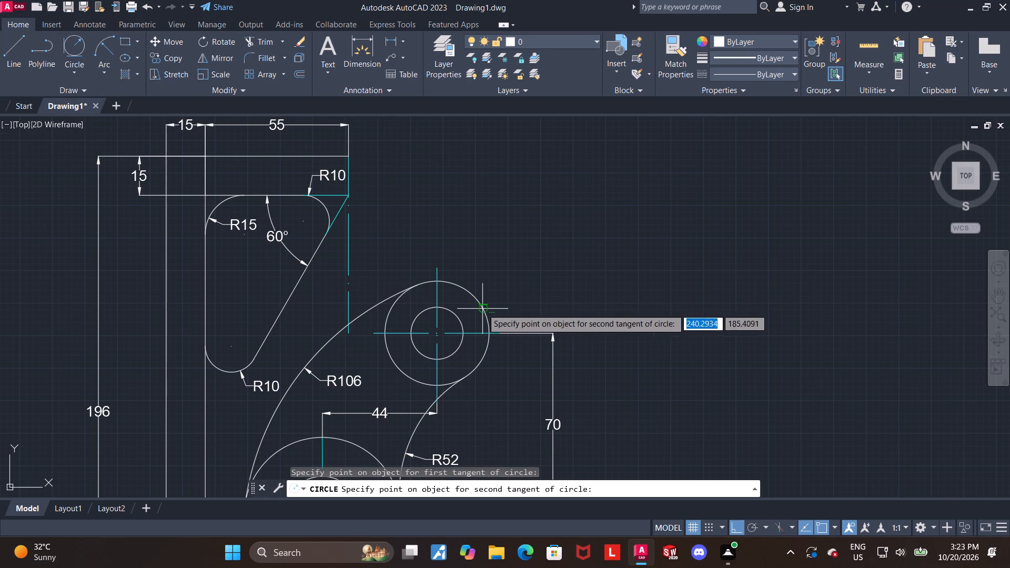
left_click(482, 309)
type("60")
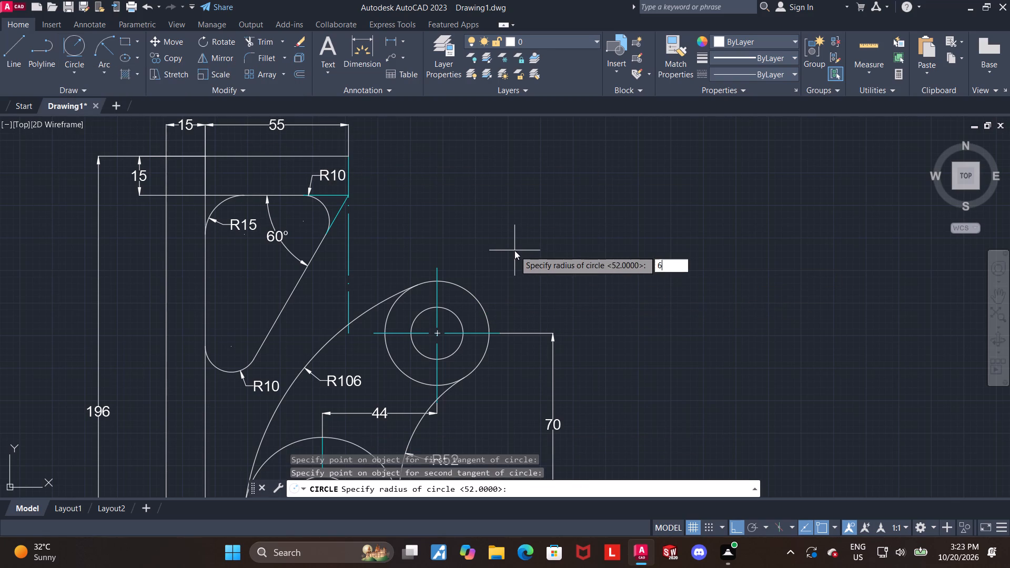
key("Return")
key("Escape")
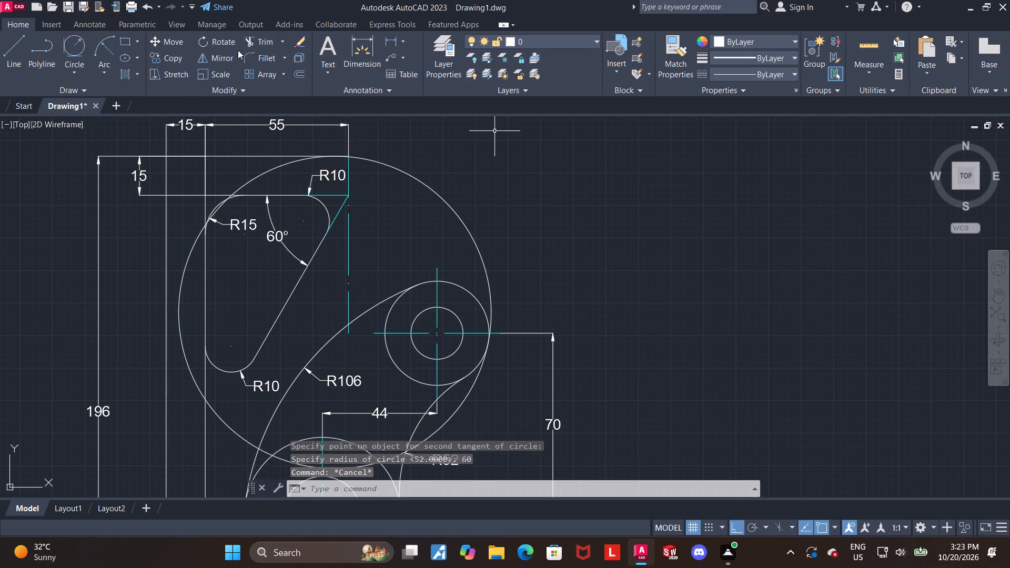
Trim the radius 60 circle and delete its leftover piece, keeping the arc from the top edge to the smaller outer circle.
left_click(253, 40)
left_click(261, 176)
scroll(373, 219, "down", 2)
scroll(444, 325, "up", 1)
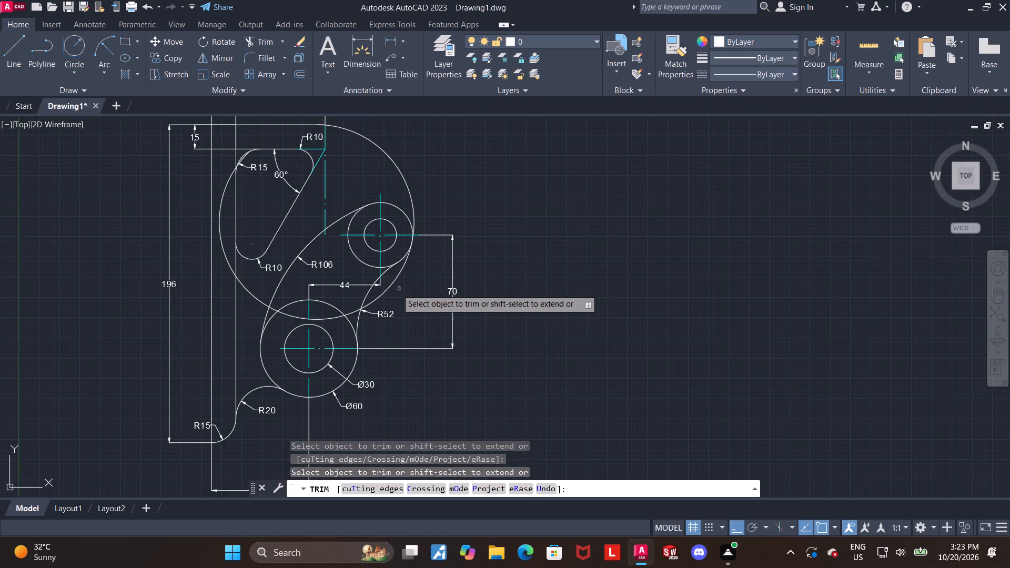
scroll(384, 286, "up", 1)
left_click(403, 271)
key("Escape")
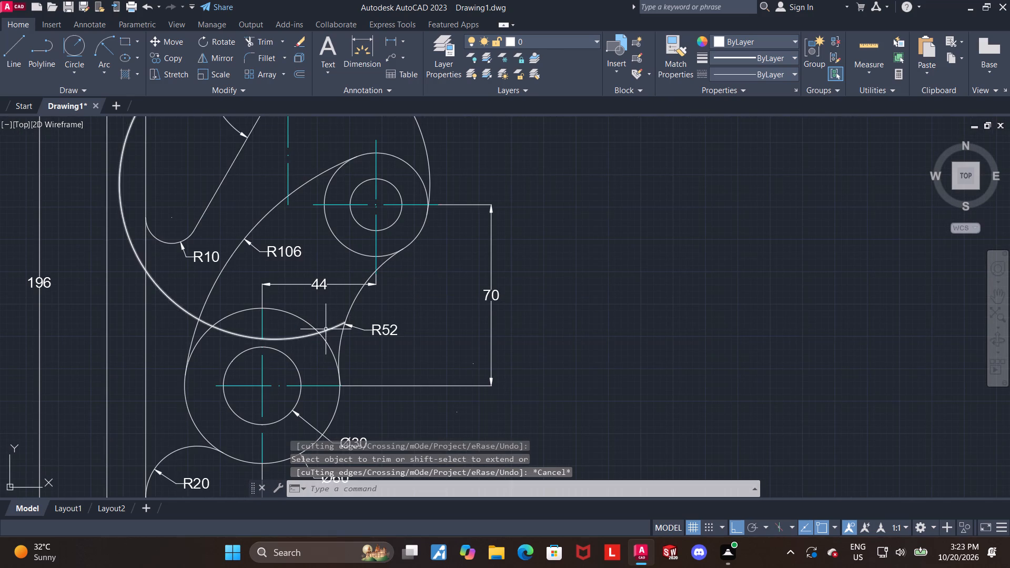
left_click(327, 330)
key("Delete")
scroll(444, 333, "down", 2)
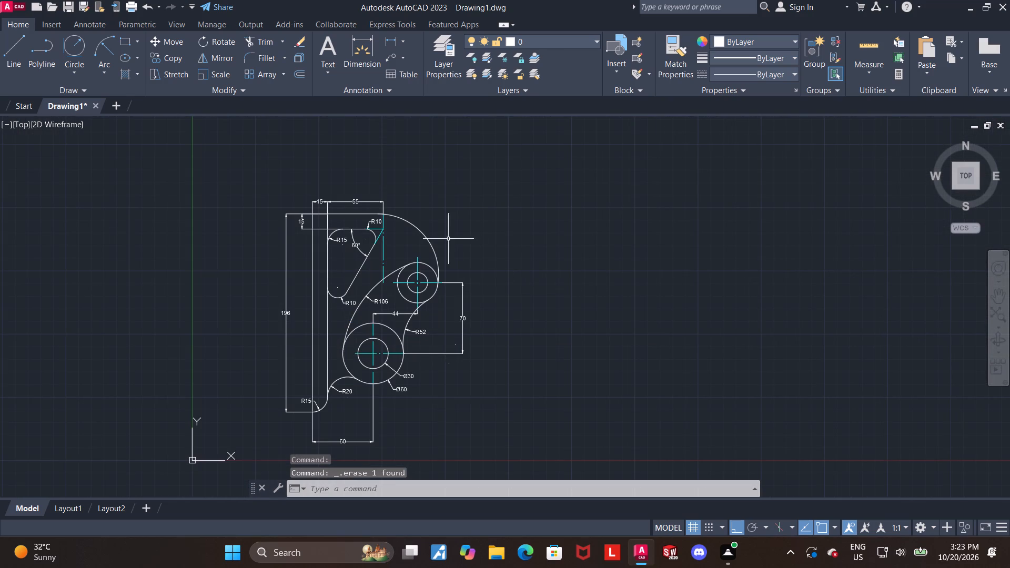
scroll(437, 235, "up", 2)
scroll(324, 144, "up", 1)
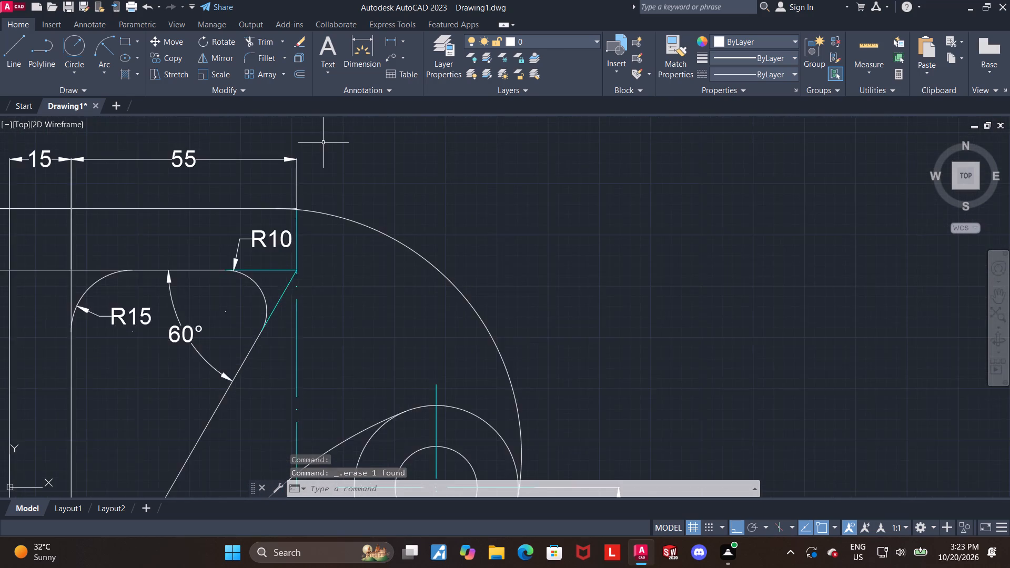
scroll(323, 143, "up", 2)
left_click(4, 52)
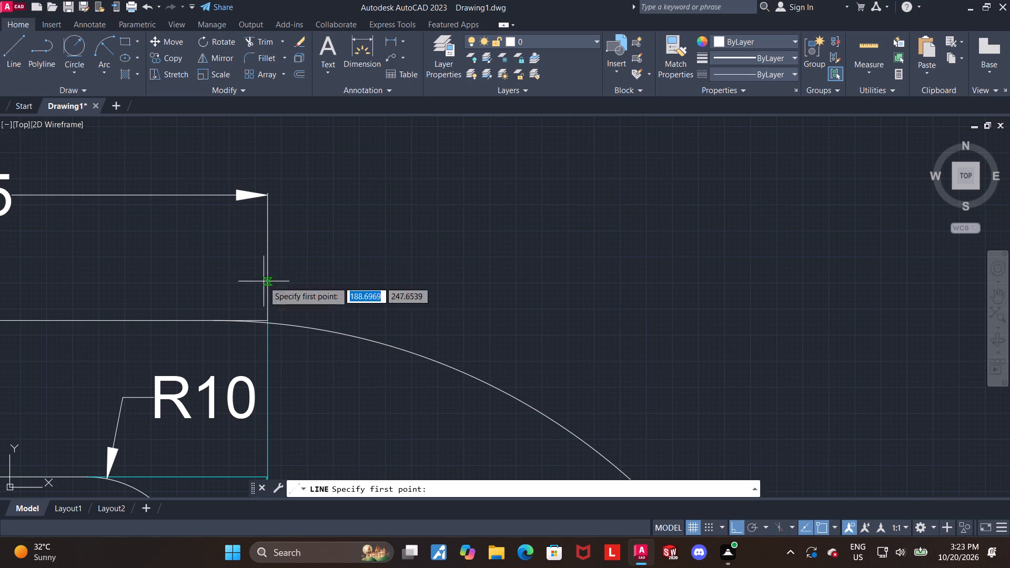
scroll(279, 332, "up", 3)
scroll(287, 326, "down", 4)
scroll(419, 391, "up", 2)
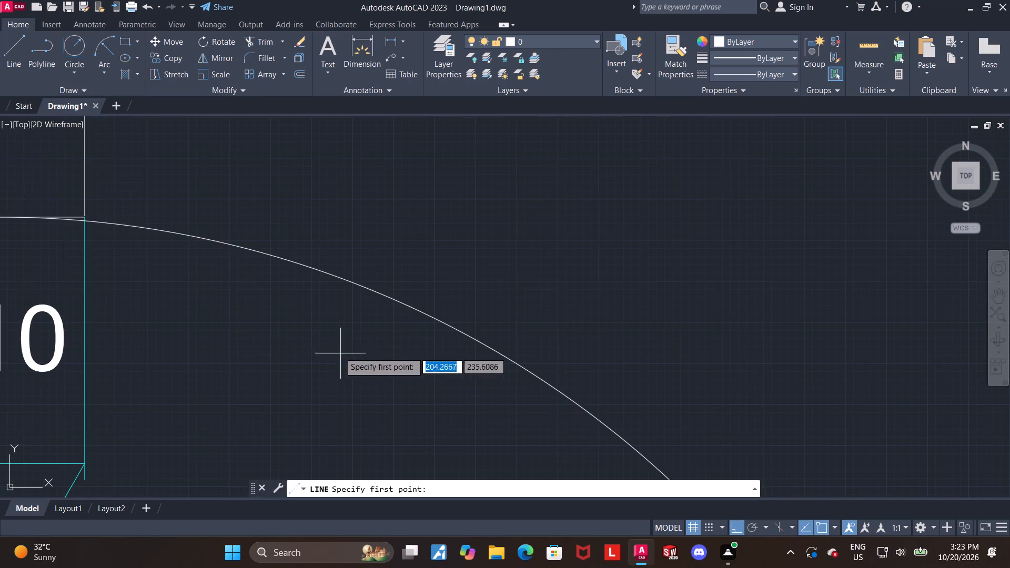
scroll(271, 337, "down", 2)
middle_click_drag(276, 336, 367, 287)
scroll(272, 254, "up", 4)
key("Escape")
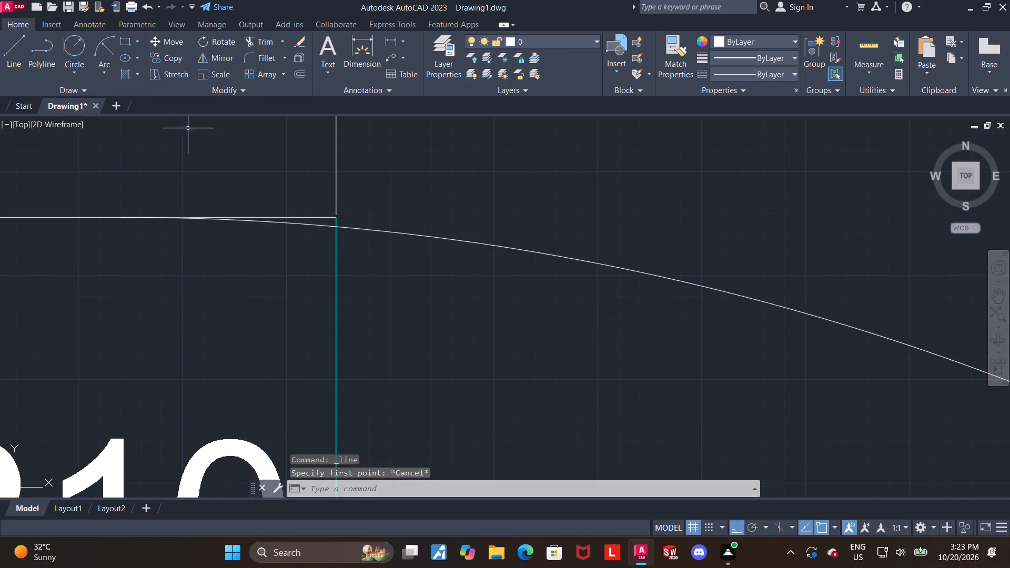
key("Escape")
Trim the short end of the top edge line that extends past its tangent point with the radius 60 arc.
left_click(249, 40)
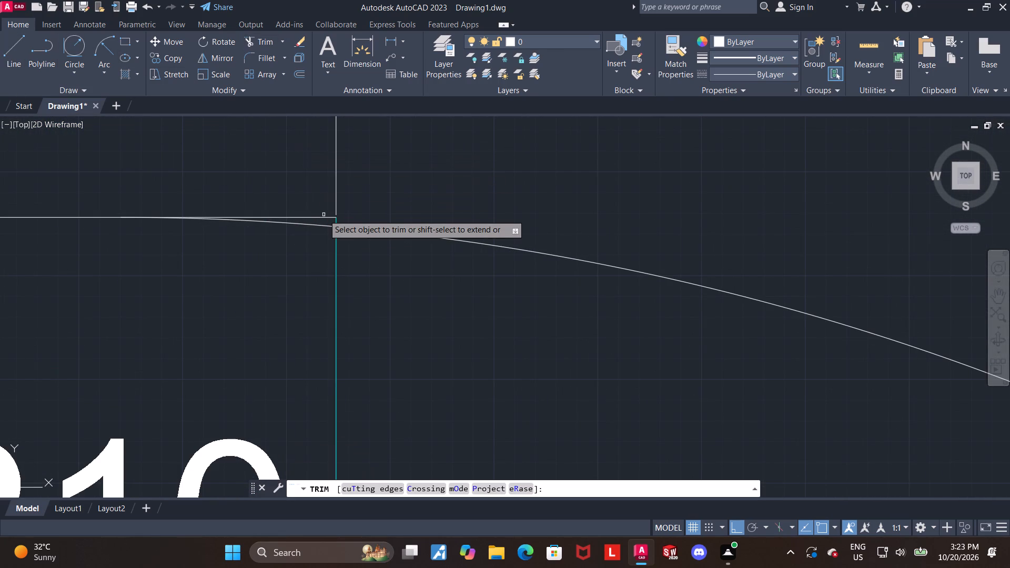
left_click(320, 218)
scroll(319, 215, "down", 1)
middle_click_drag(409, 276, 403, 268)
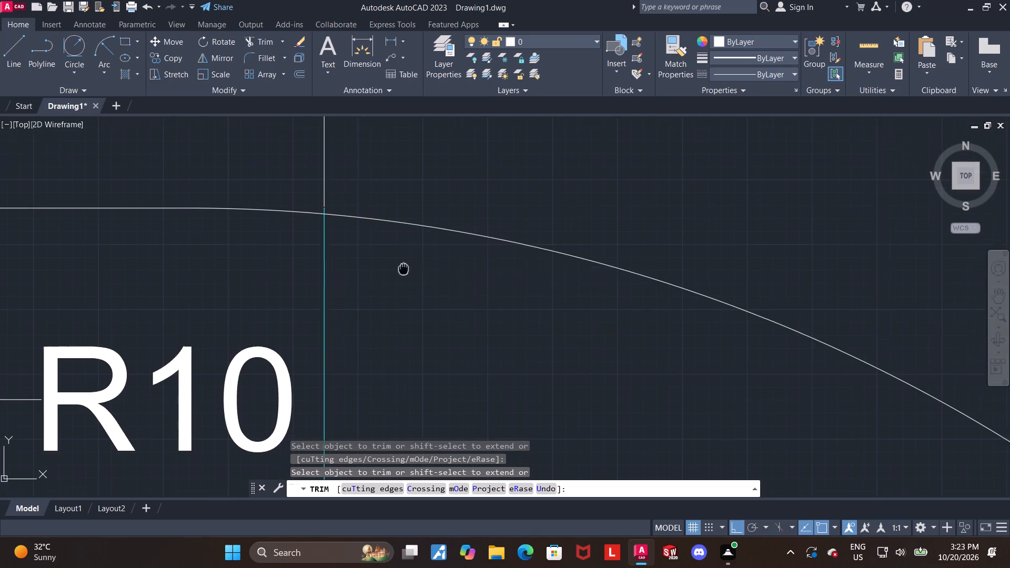
middle_click_drag(403, 268, 390, 222)
scroll(390, 218, "down", 1)
scroll(455, 272, "down", 2)
middle_click_drag(530, 322, 400, 160)
scroll(406, 173, "down", 2)
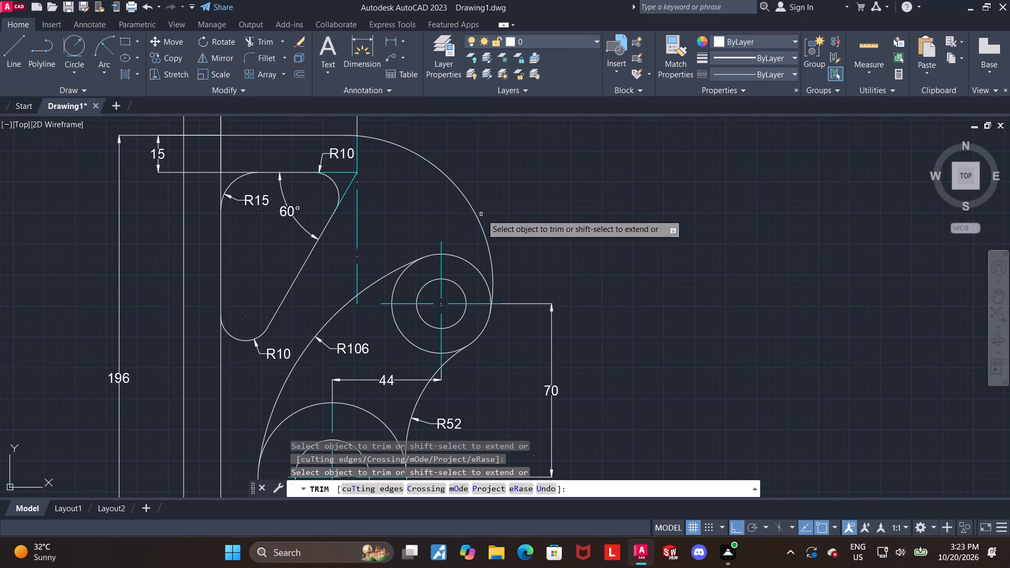
middle_click_drag(480, 219, 474, 241)
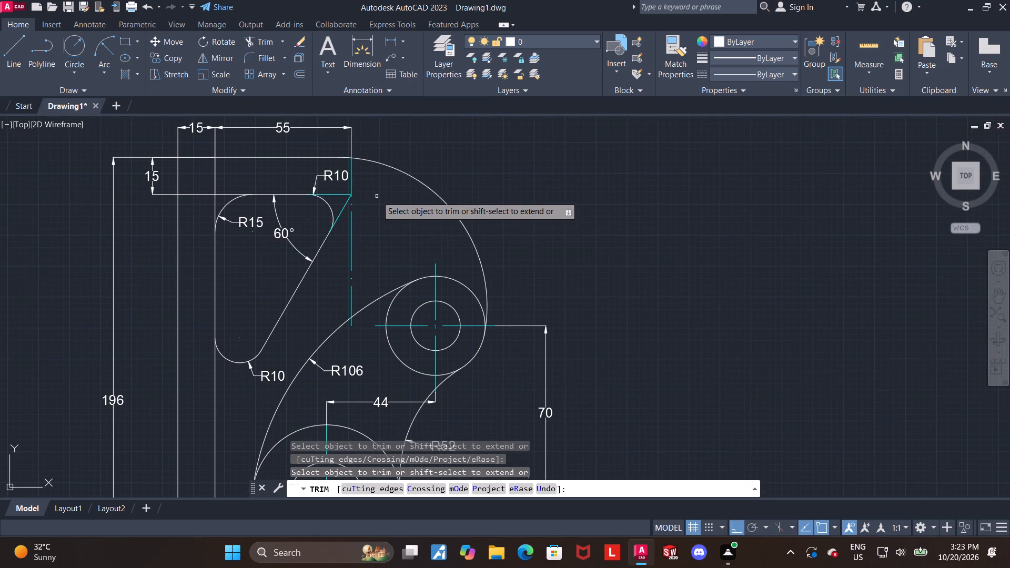
scroll(376, 196, "up", 1)
key("Escape")
Dimension the radius of the upper right arc, placing the text inside the arc.
left_click(363, 48)
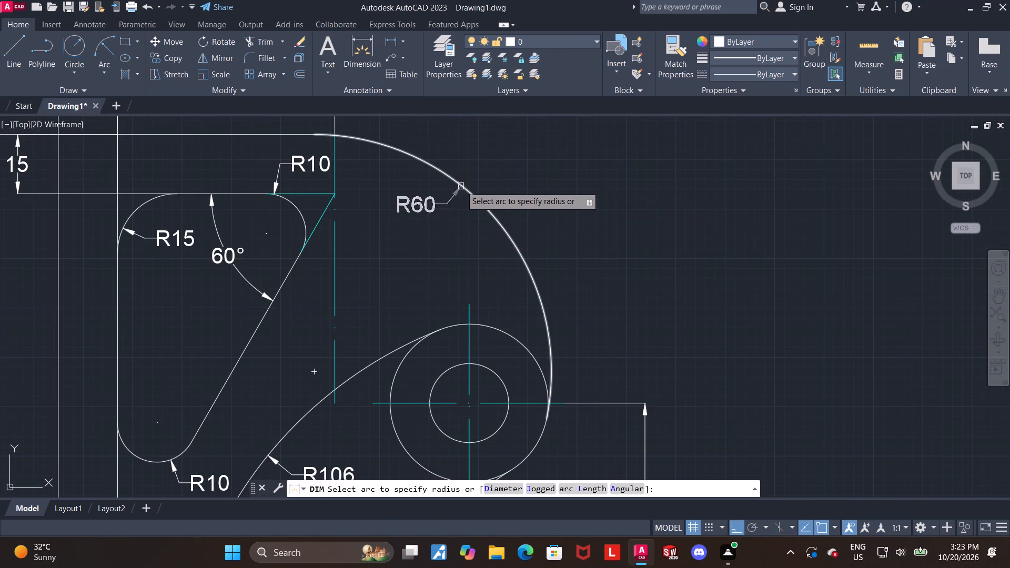
left_click(461, 184)
left_click(435, 237)
key("Escape")
Dimension the diameter of the upper pair's outer circle, placing the text above it on the left, inside the profile.
middle_click_drag(560, 250, 553, 205)
scroll(565, 219, "down", 2)
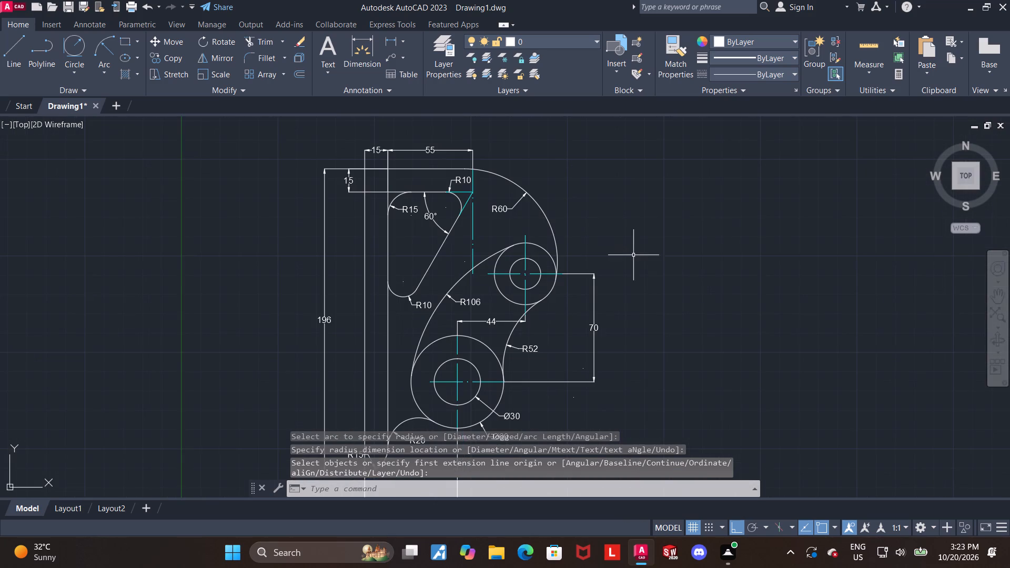
middle_click_drag(632, 252, 550, 244)
middle_click_drag(530, 265, 521, 250)
scroll(512, 246, "up", 1)
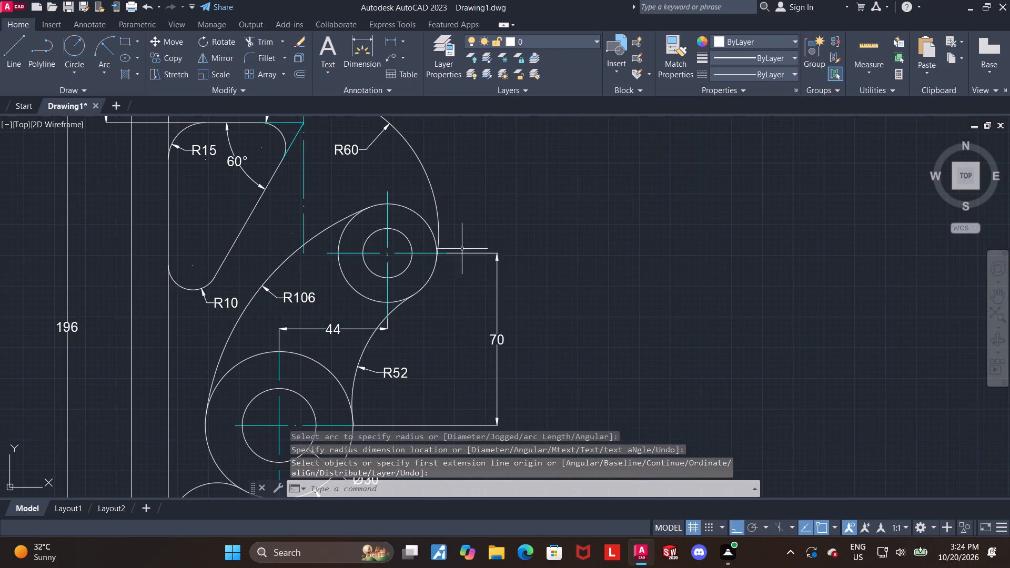
left_click(361, 51)
scroll(349, 178, "up", 1)
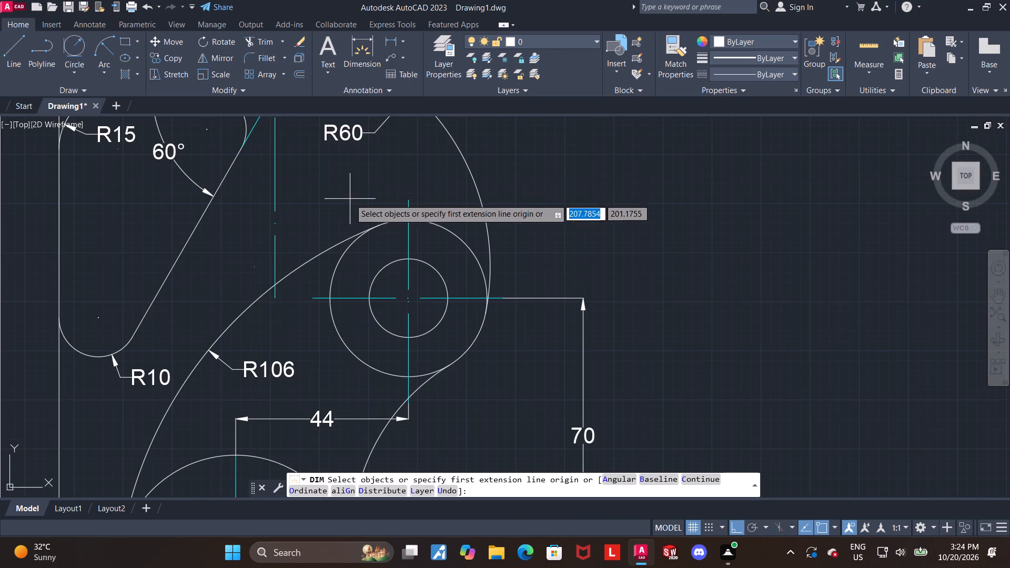
scroll(368, 205, "up", 1)
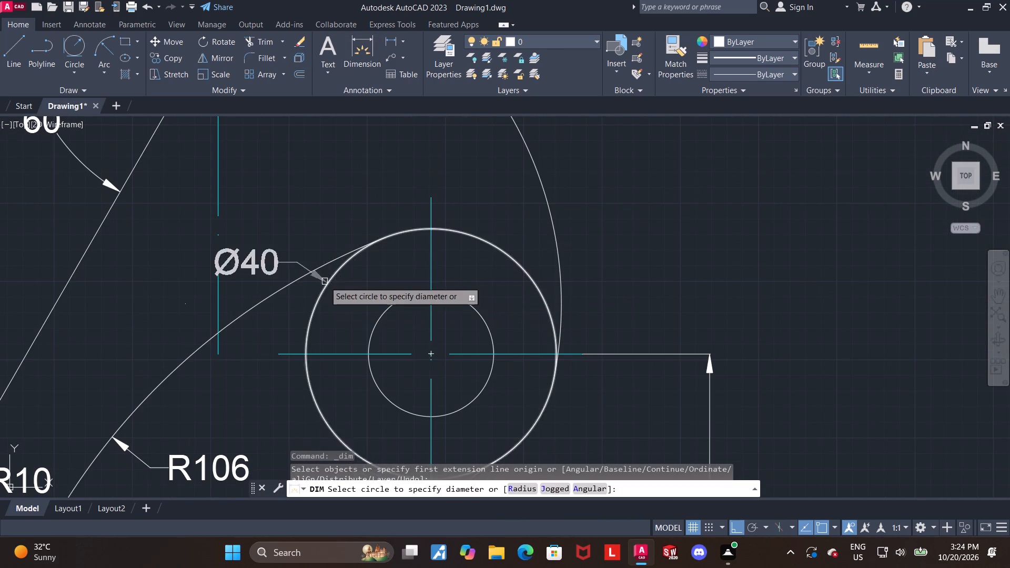
left_click(325, 281)
left_click(337, 208)
key("Escape")
Dimension the diameter of the upper pair's inner circle, placing the text at the circle's upper right.
left_click(359, 53)
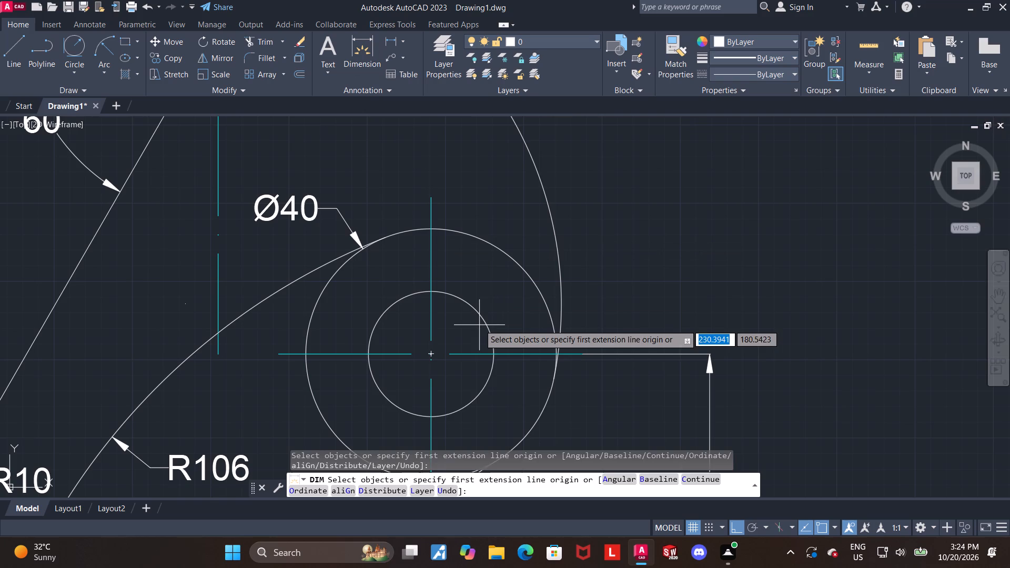
left_click(480, 319)
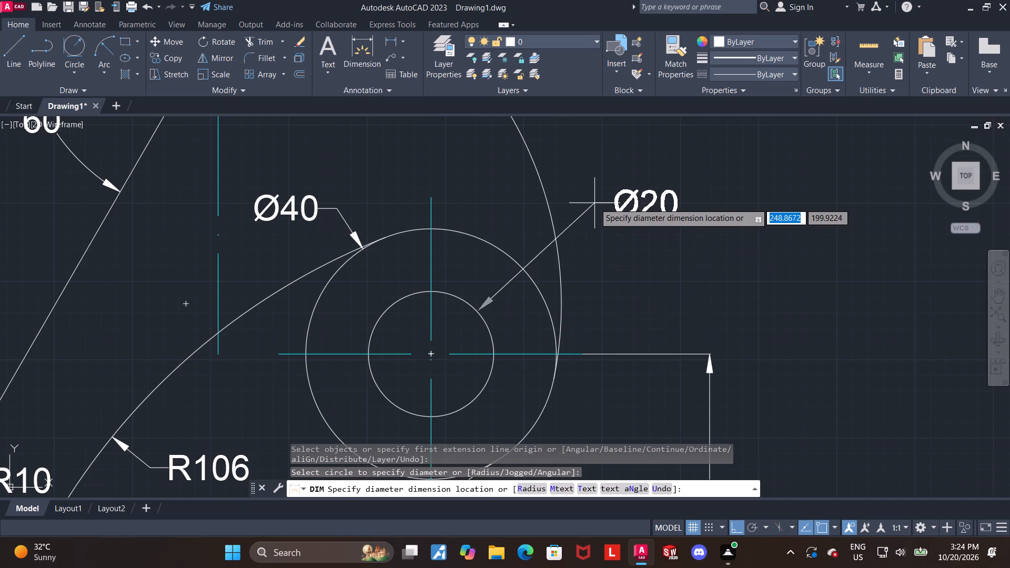
left_click(559, 169)
key("Escape")
Dimension the vertical distance from the profile's top edge to the upper circles' horizontal centreline, in line with the 70 dimension.
scroll(603, 233, "down", 2)
middle_click_drag(688, 270, 503, 302)
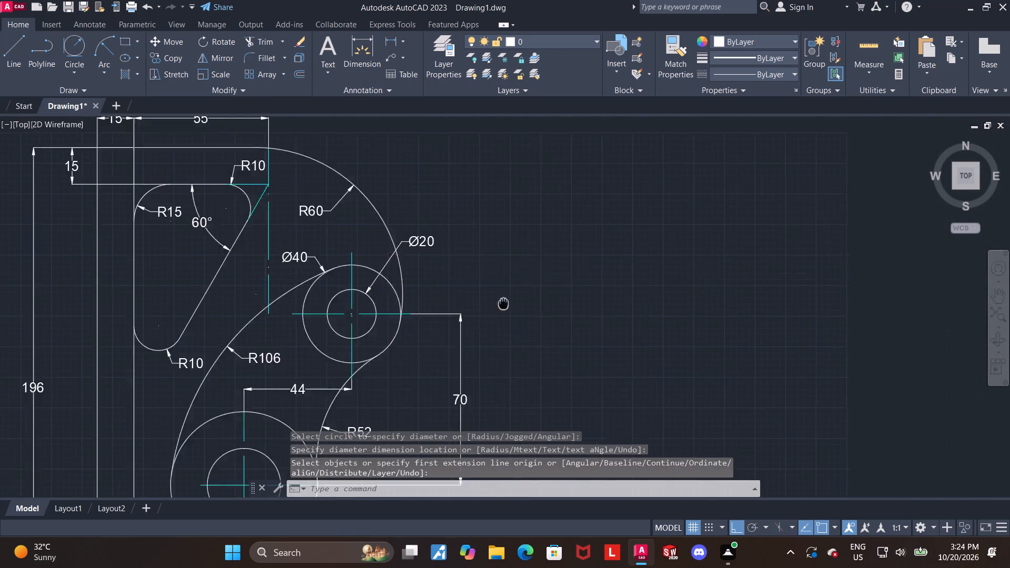
middle_click_drag(503, 302, 425, 321)
scroll(425, 321, "down", 1)
middle_click_drag(424, 318, 421, 308)
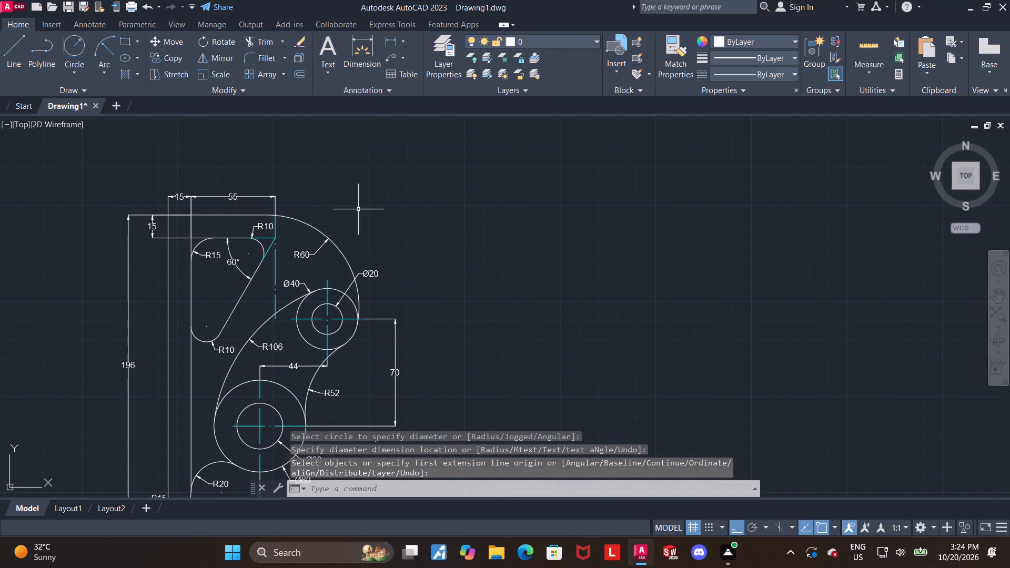
left_click(367, 48)
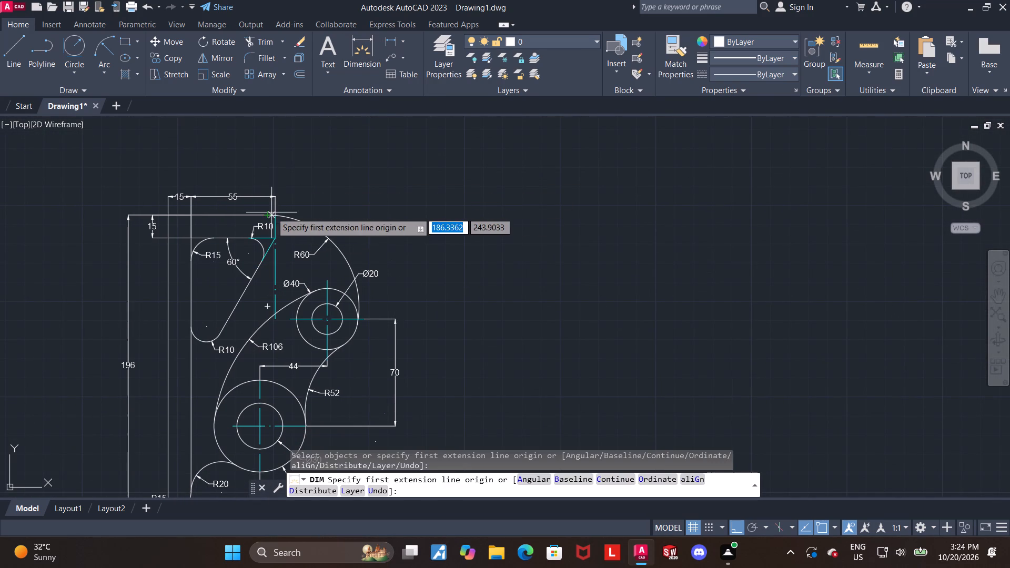
scroll(271, 213, "up", 2)
left_click(277, 218)
scroll(317, 246, "down", 2)
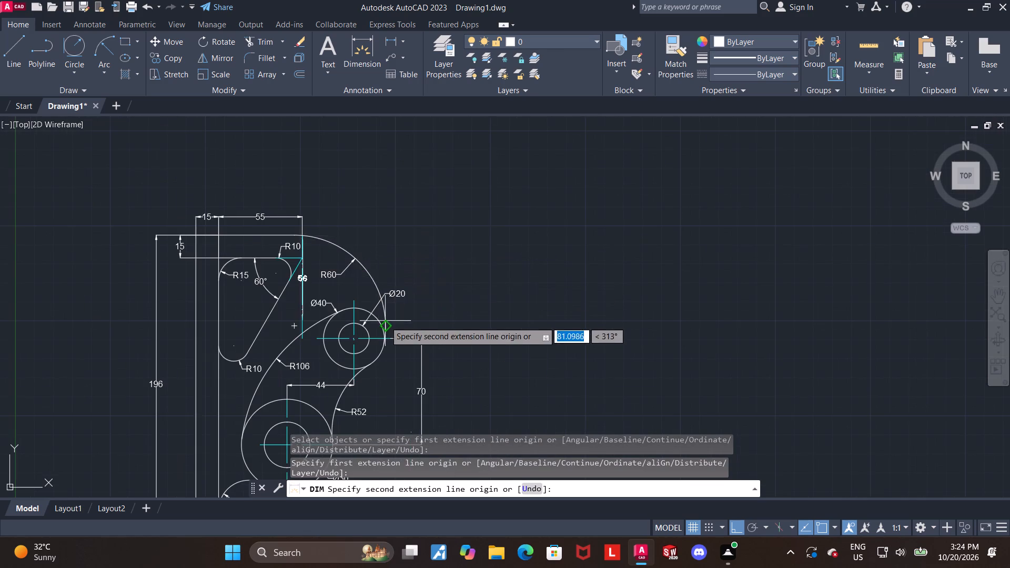
scroll(385, 323, "up", 1)
left_click(379, 349)
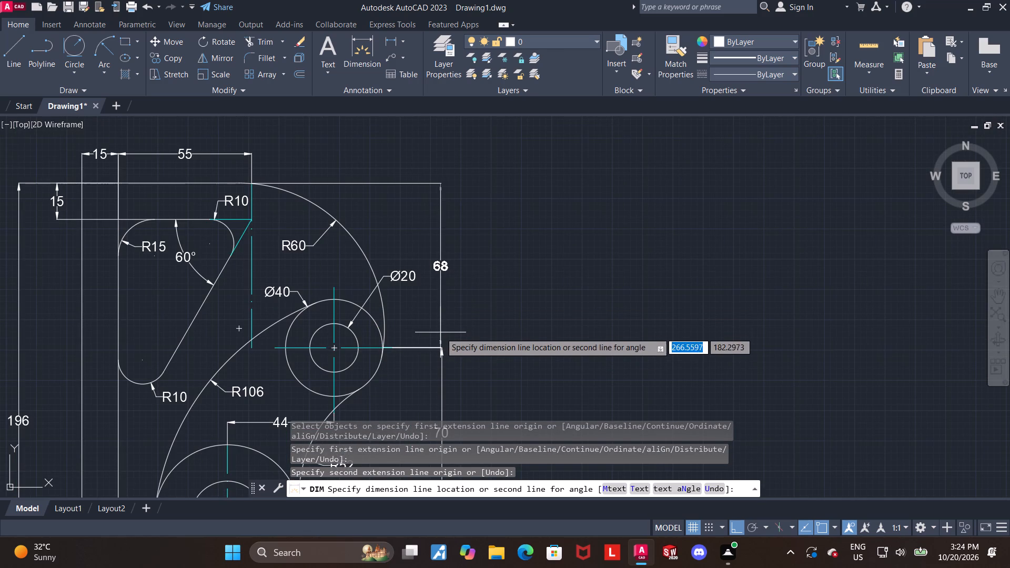
left_click(441, 348)
key("Escape")
Examine the whole profile and its dimensions, from the lower strip end up to the upper arc.
scroll(541, 331, "down", 1)
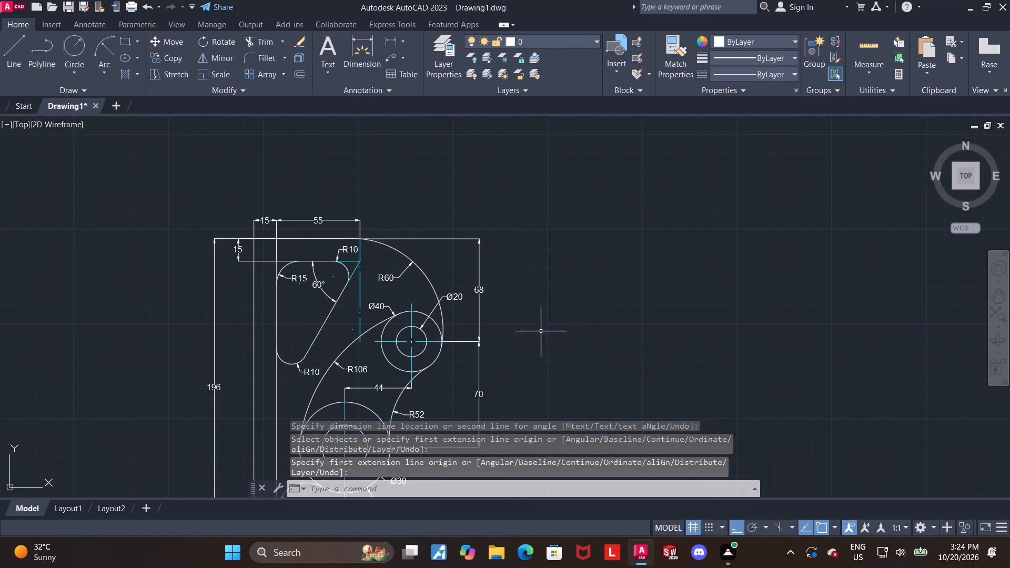
middle_click_drag(541, 331, 536, 230)
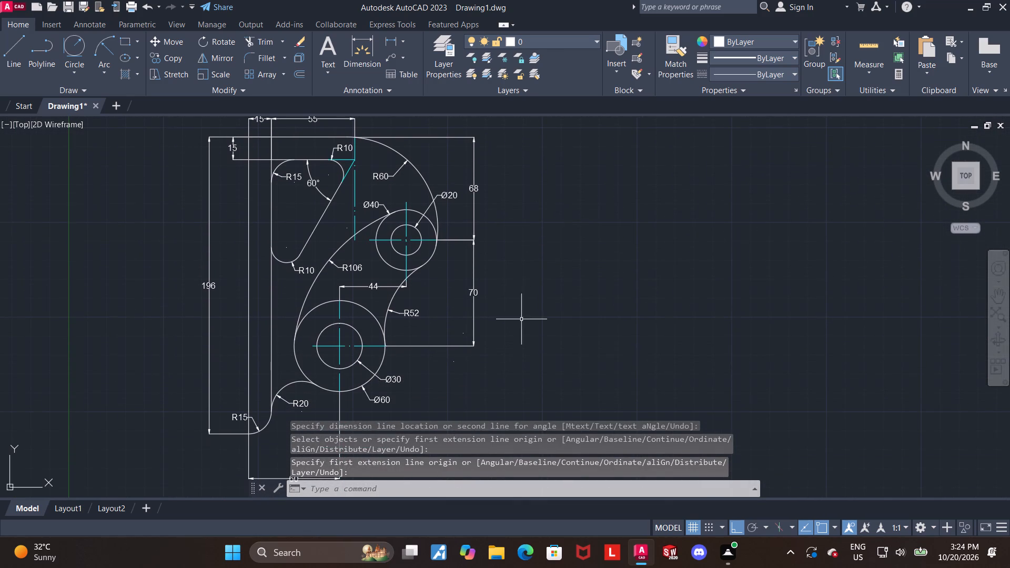
middle_click_drag(521, 319, 540, 242)
scroll(302, 358, "up", 1)
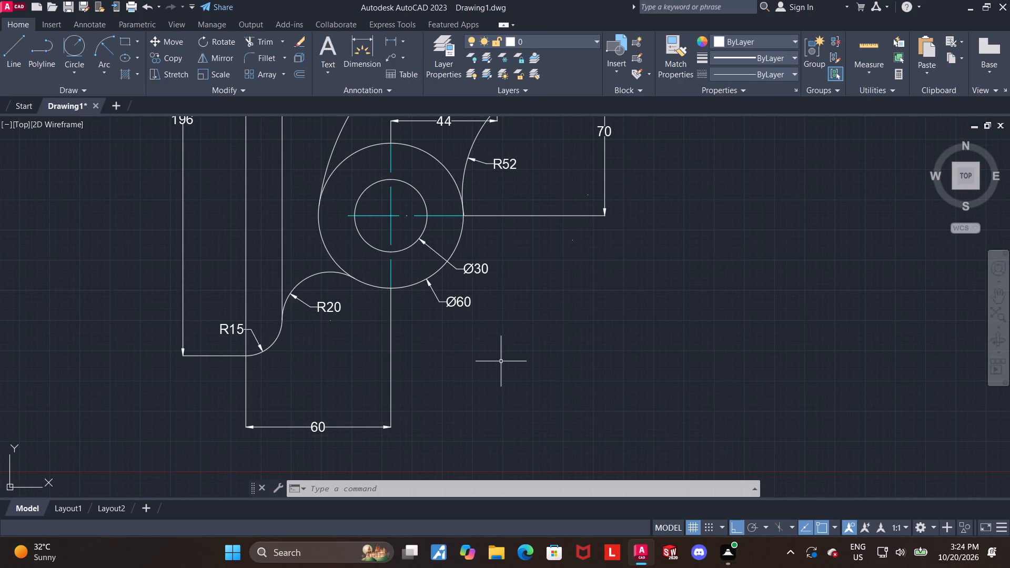
scroll(528, 362, "down", 1)
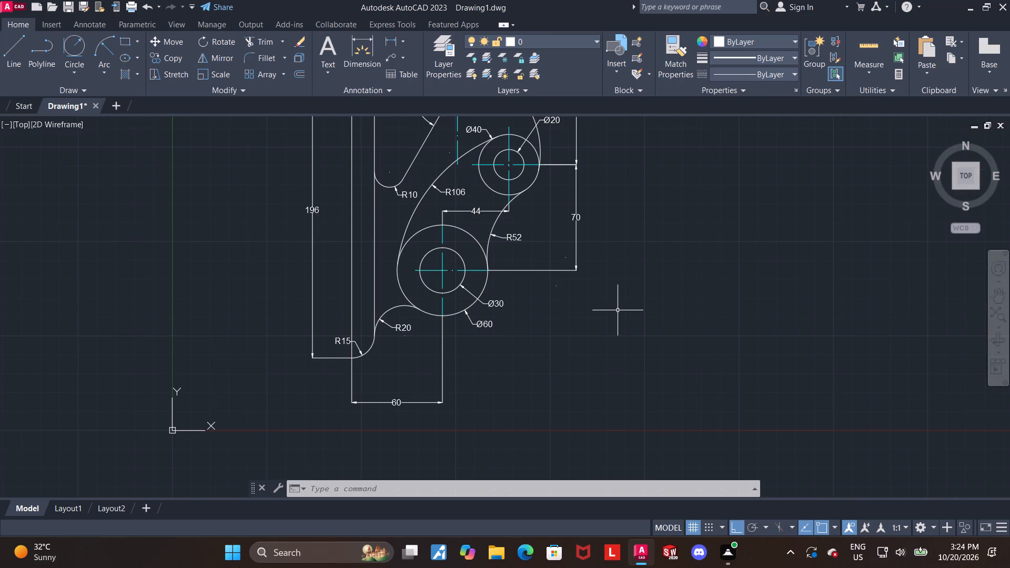
middle_click_drag(618, 310, 608, 366)
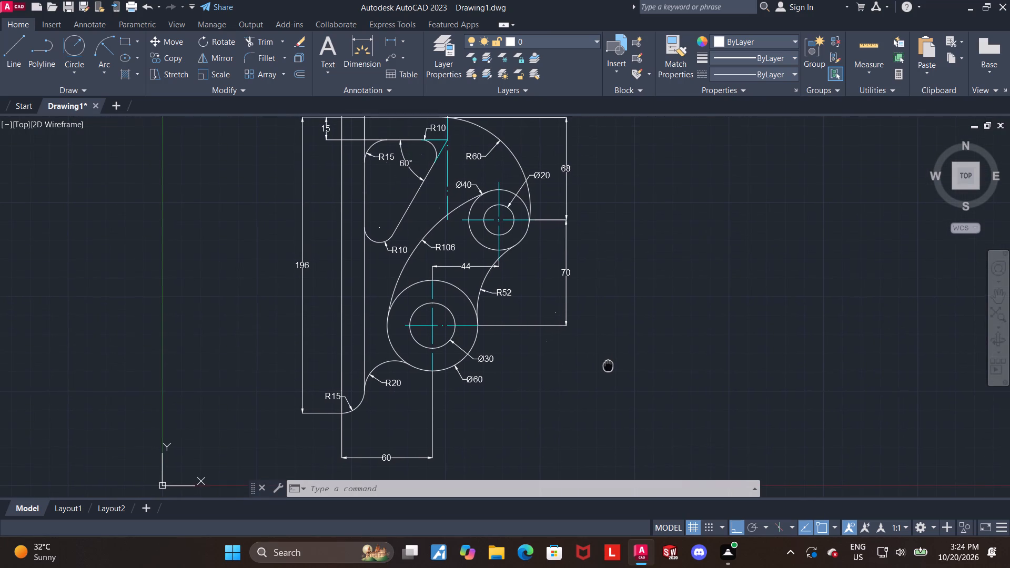
middle_click_drag(608, 366, 572, 406)
scroll(456, 344, "up", 1)
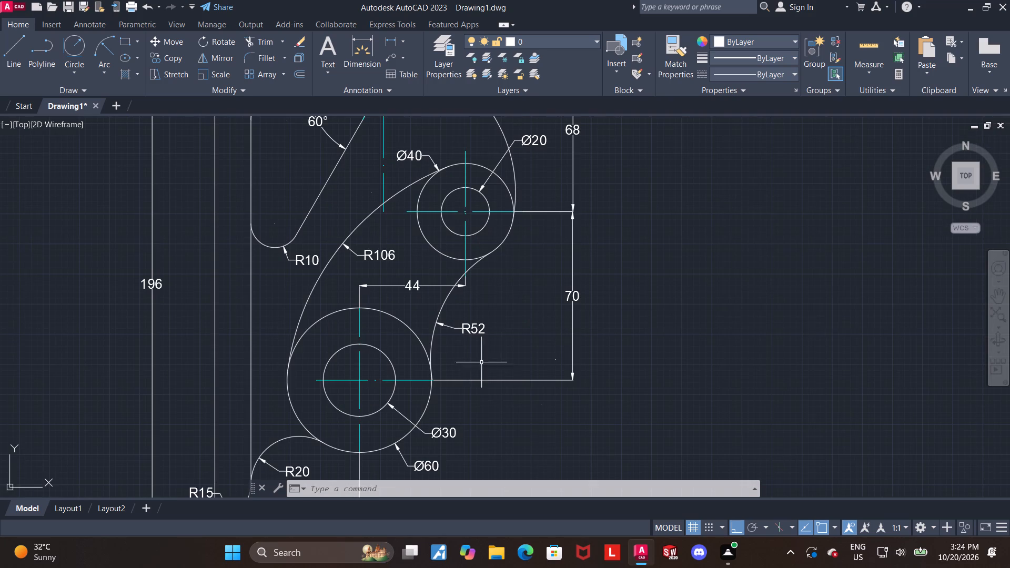
middle_click_drag(494, 378, 487, 303)
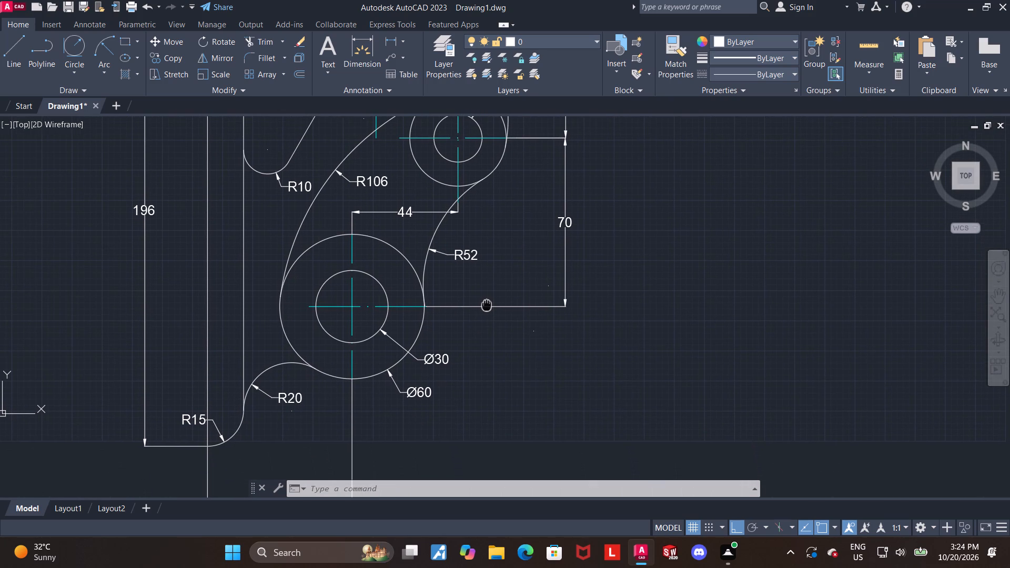
middle_click_drag(487, 303, 480, 381)
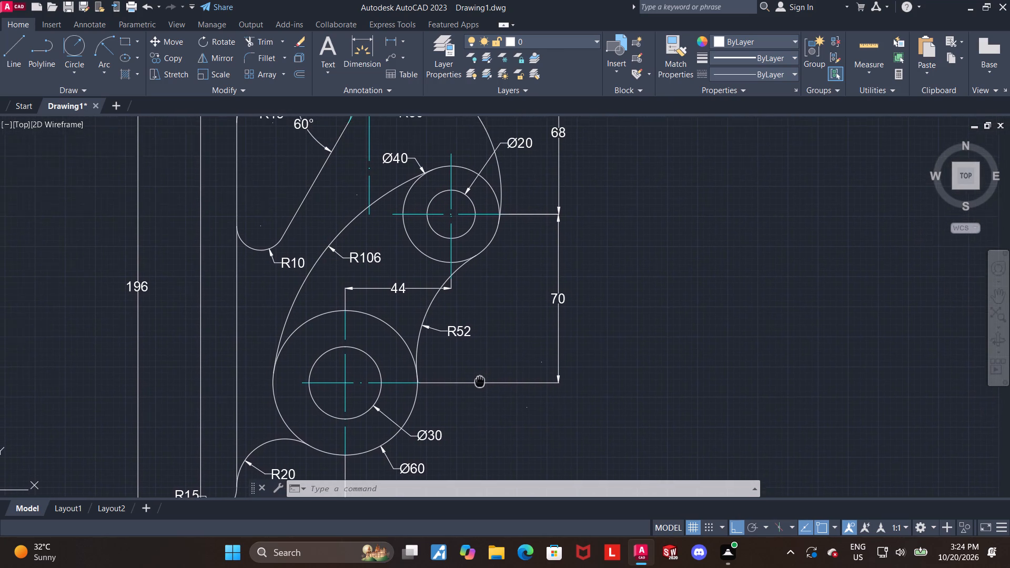
middle_click_drag(480, 381, 477, 411)
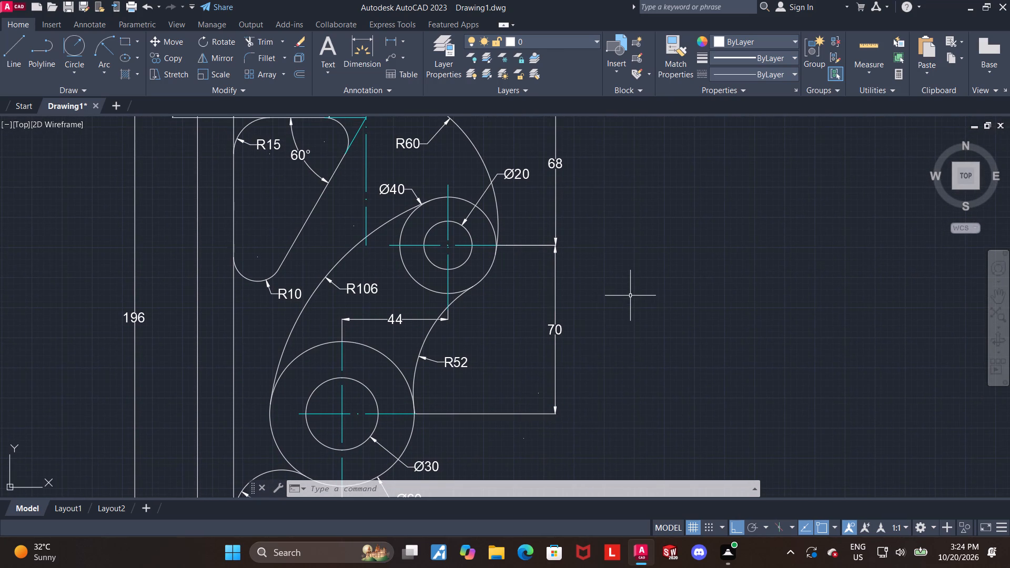
middle_click_drag(630, 296, 627, 375)
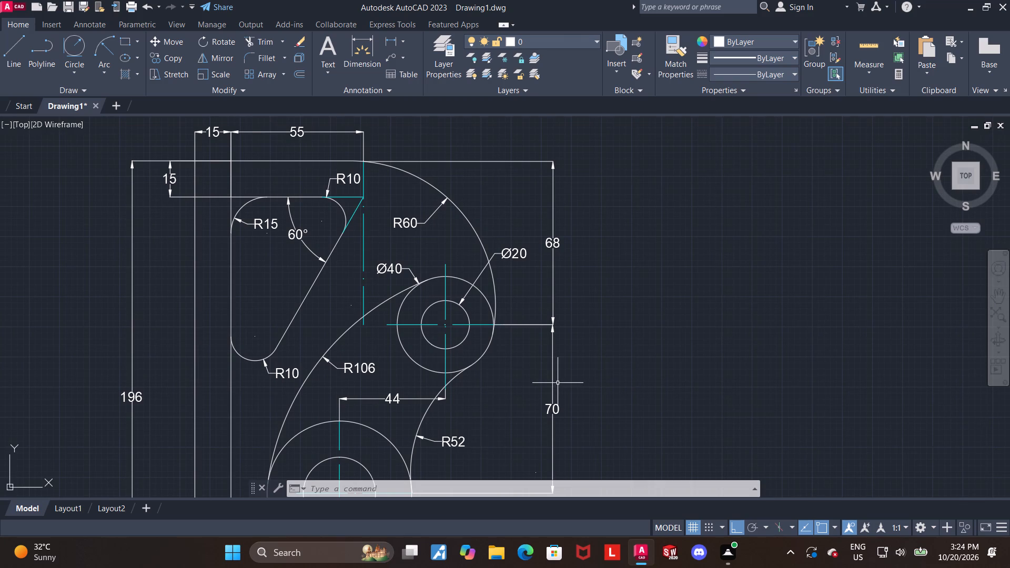
middle_click_drag(511, 311, 518, 314)
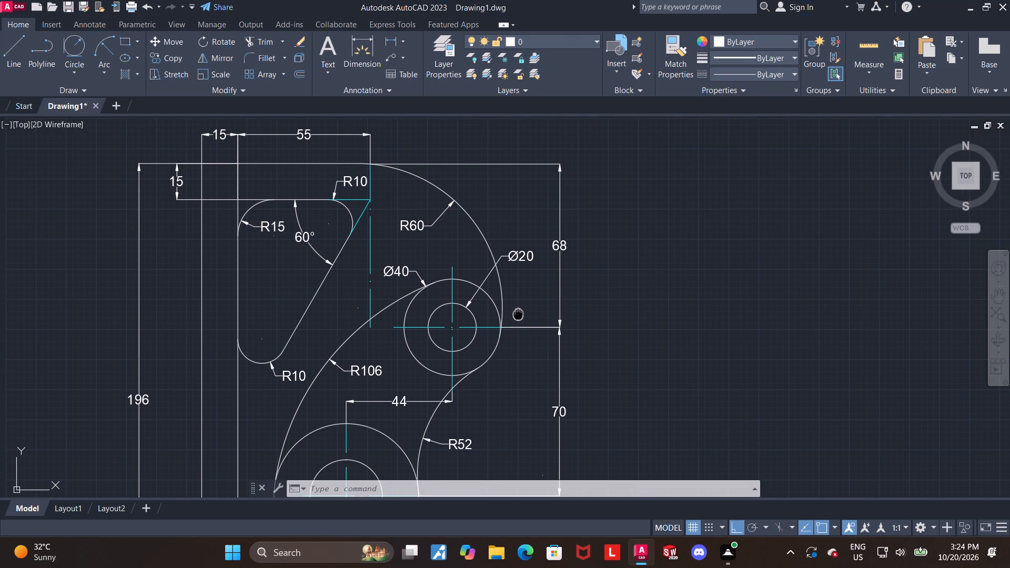
middle_click_drag(518, 314, 530, 313)
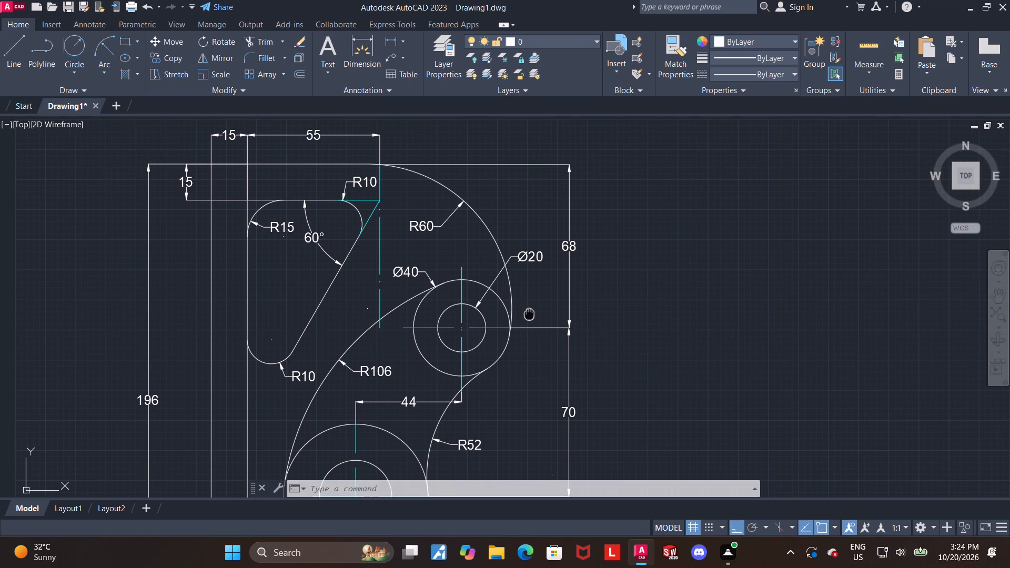
middle_click_drag(530, 313, 528, 317)
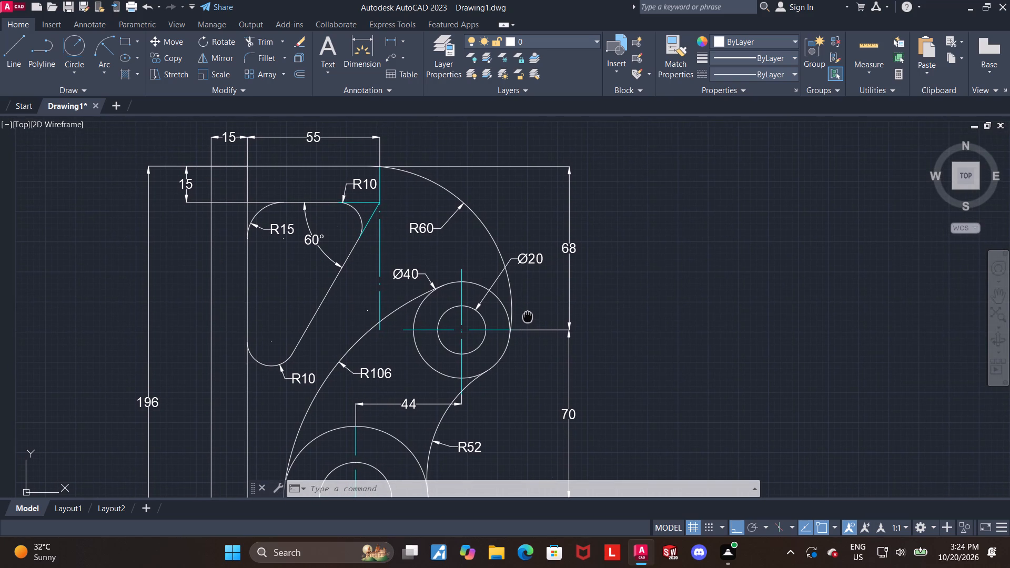
middle_click_drag(528, 317, 528, 317)
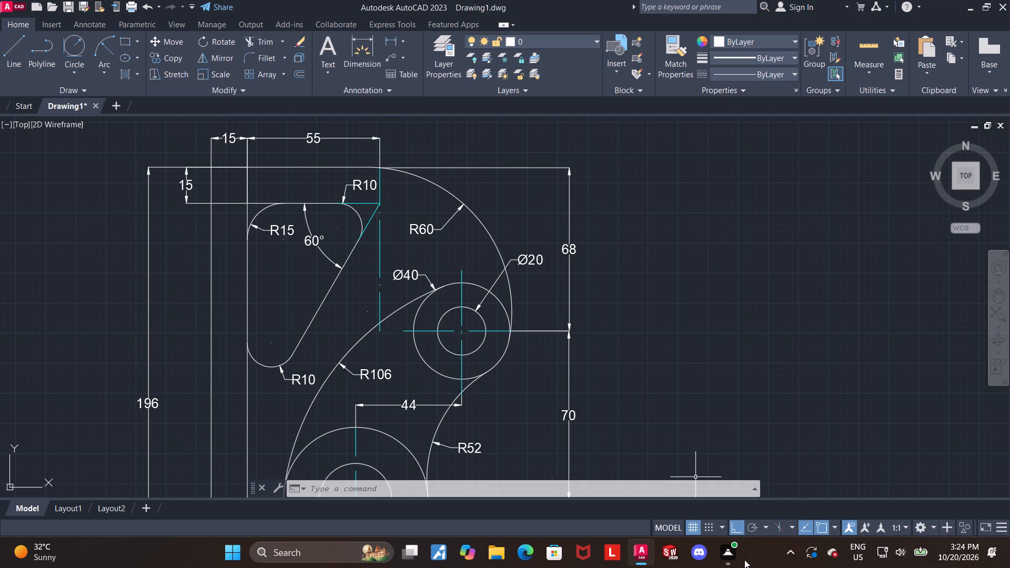
Move the horizontal 60 dimension line at the bottom closer to the profile.
scroll(638, 344, "down", 3)
middle_click_drag(637, 353, 630, 346)
scroll(622, 357, "up", 2)
middle_click_drag(617, 361, 605, 316)
scroll(573, 406, "down", 1)
left_click(473, 457)
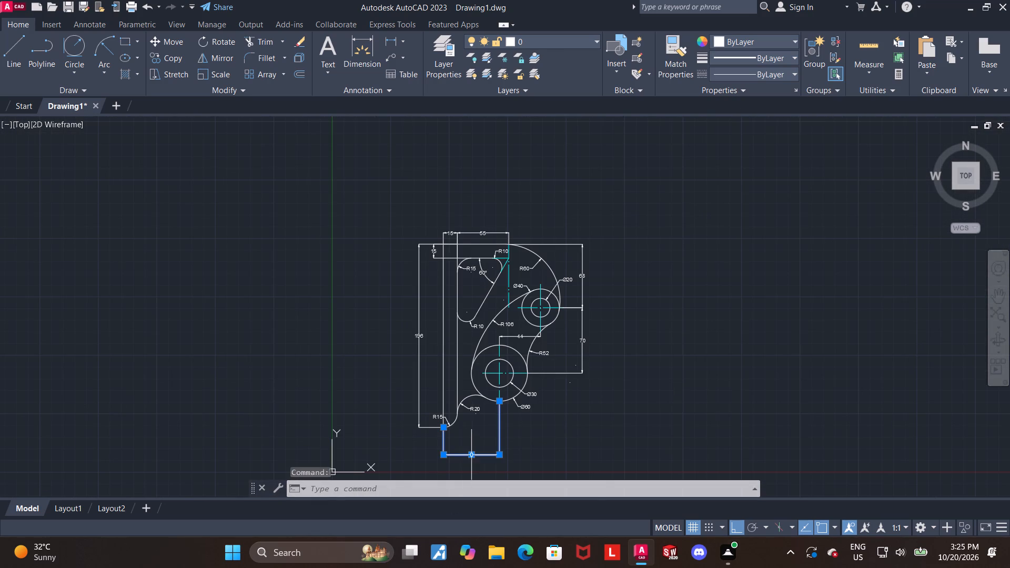
left_click(473, 455)
left_click(477, 435)
key("Escape")
Modify the Standard dimension style, setting both the dimension line and extension line colours to Red.
middle_click_drag(641, 415, 628, 415)
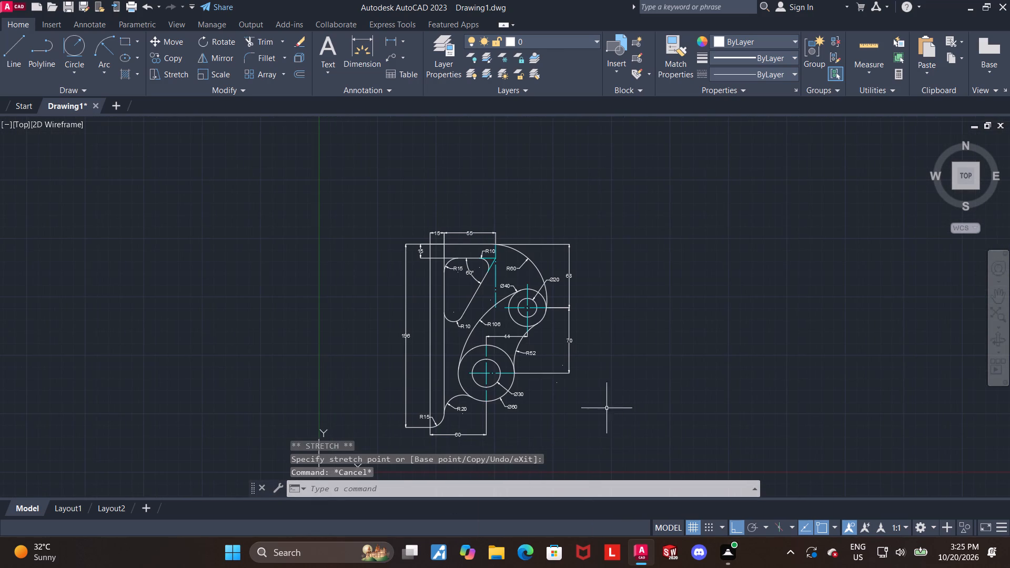
scroll(606, 408, "up", 1)
key("d")
key("Return")
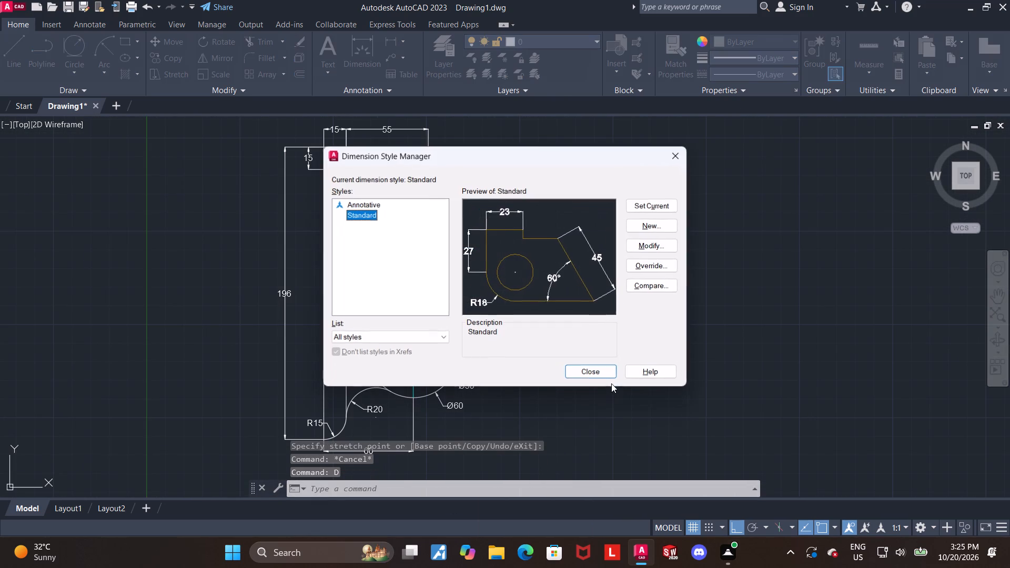
left_click(659, 242)
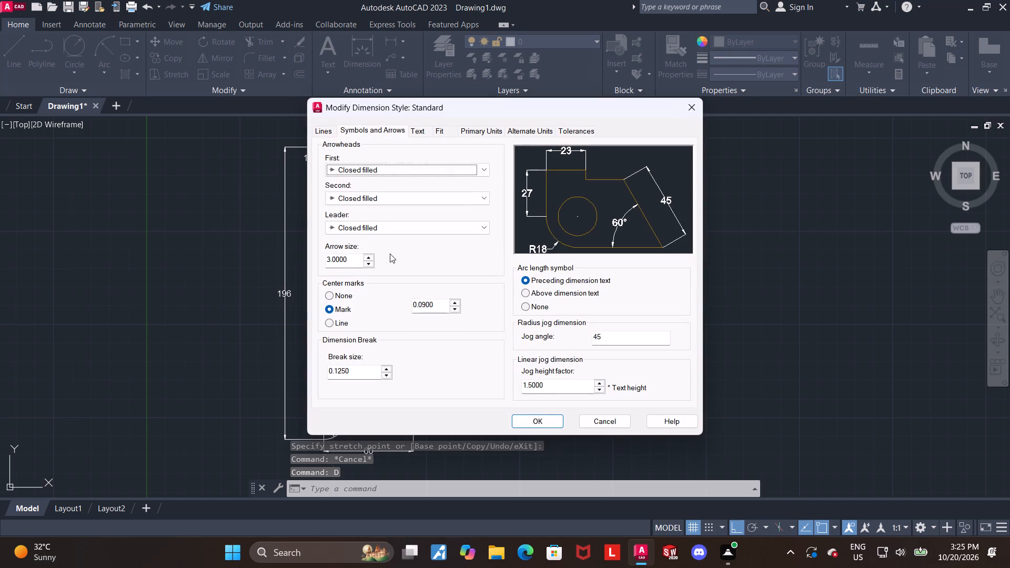
left_click(329, 128)
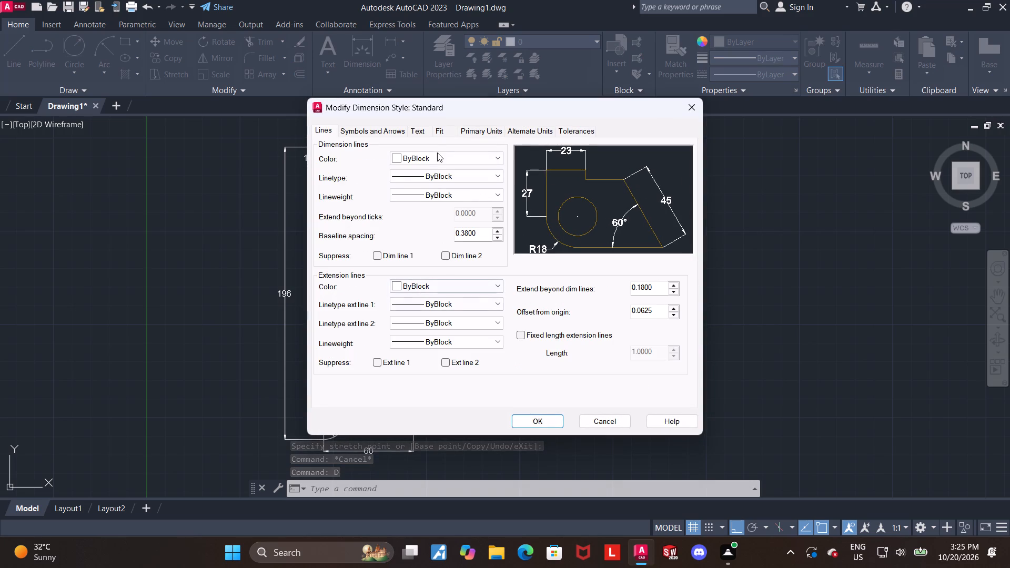
left_click(437, 158)
left_click(418, 196)
left_click(427, 289)
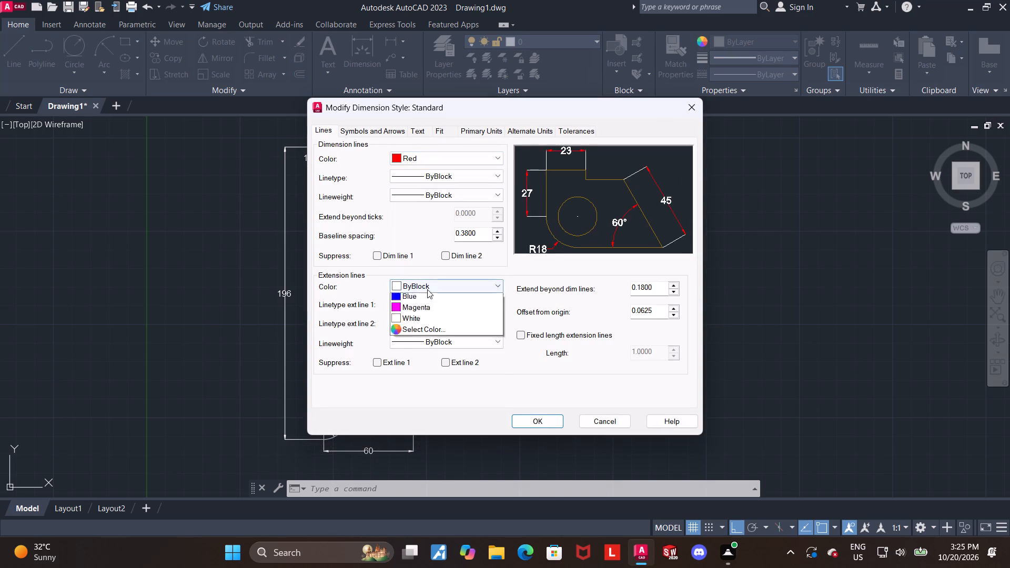
left_click(413, 321)
left_click(524, 418)
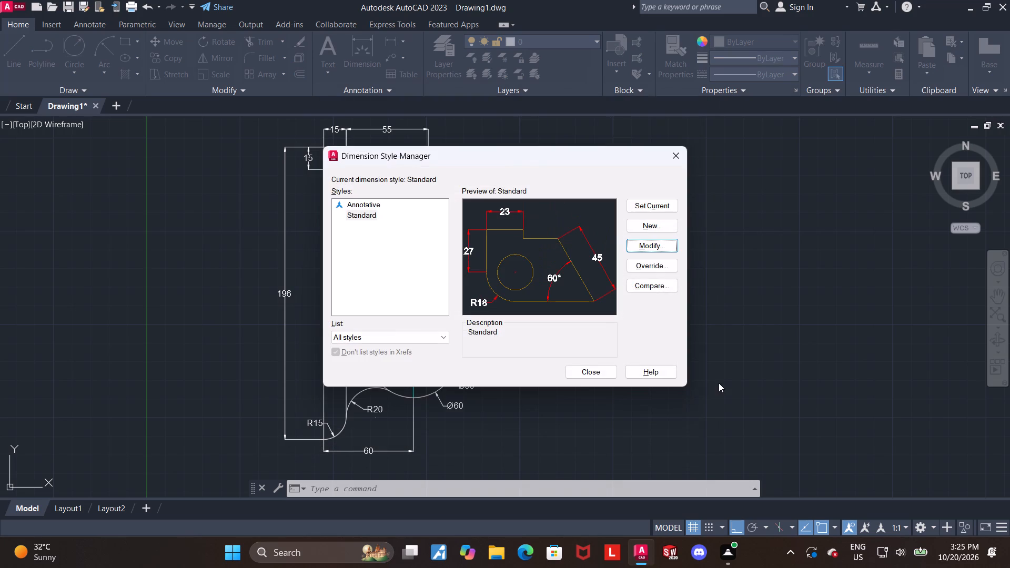
left_click(574, 373)
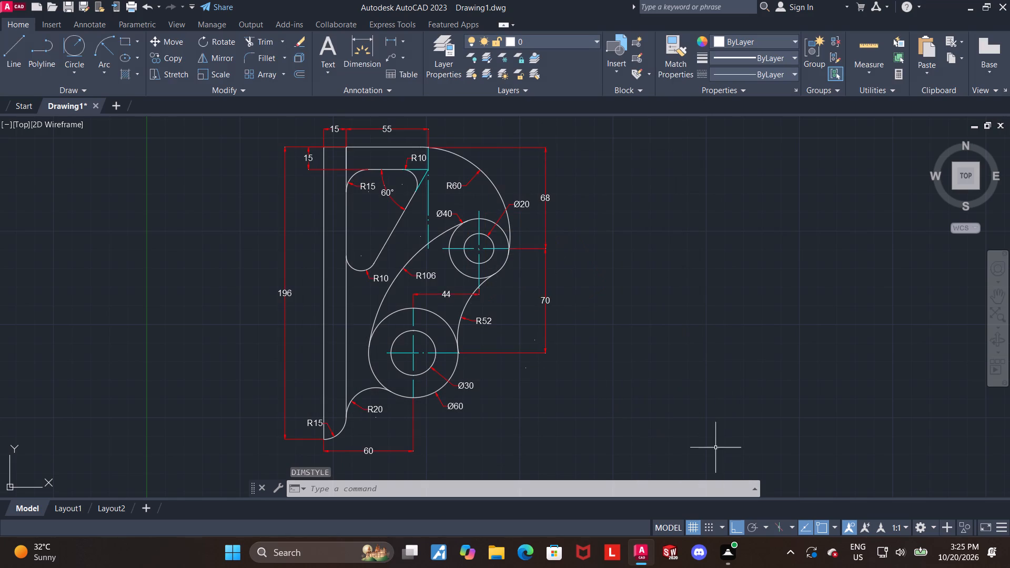
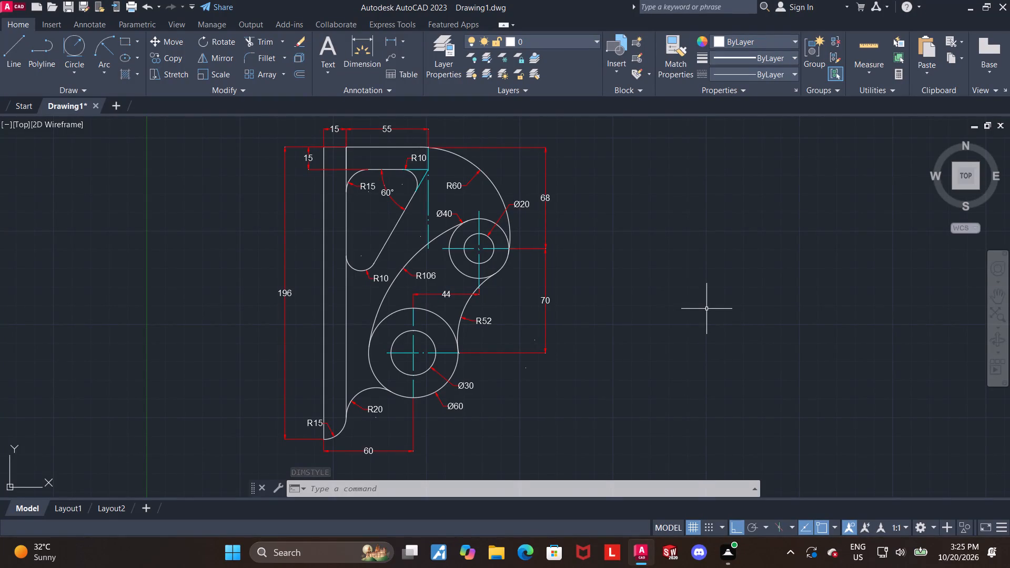
Turn off command history logging with LOGFILEOFF.
type("logfile")
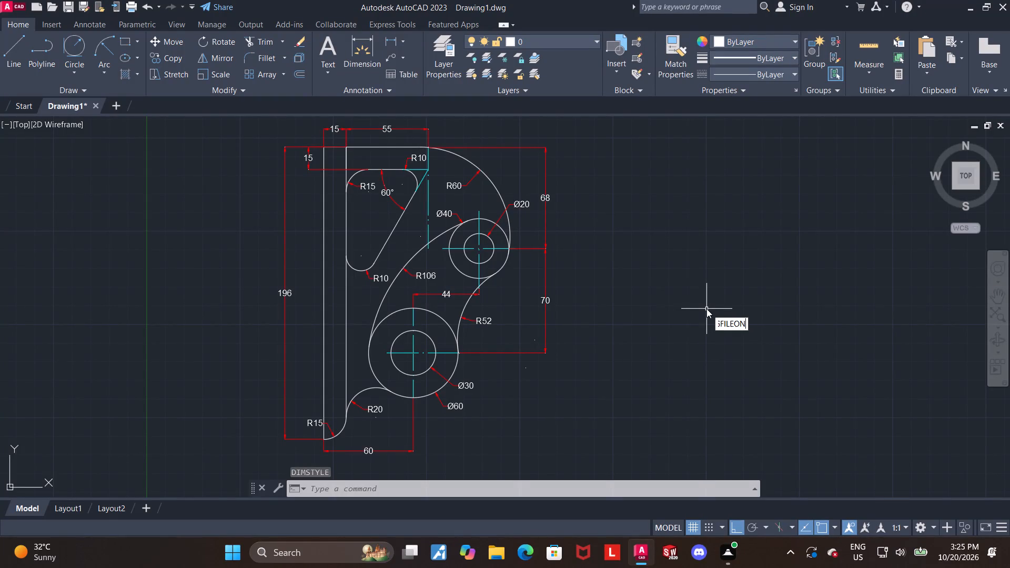
left_click(751, 349)
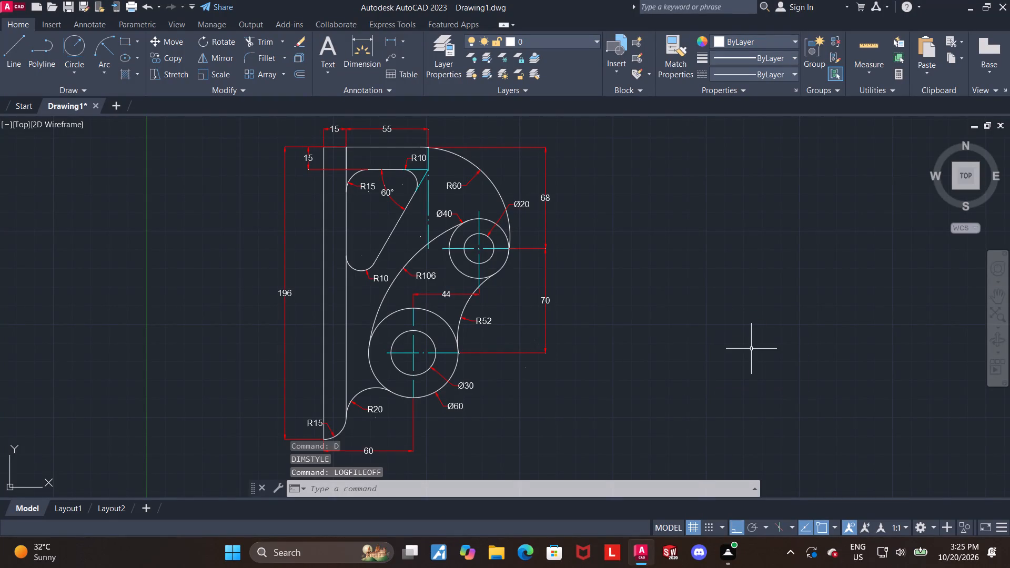
Save the drawing in the Downloads folder under the name profiled crane bracket.
key("ctrl+s")
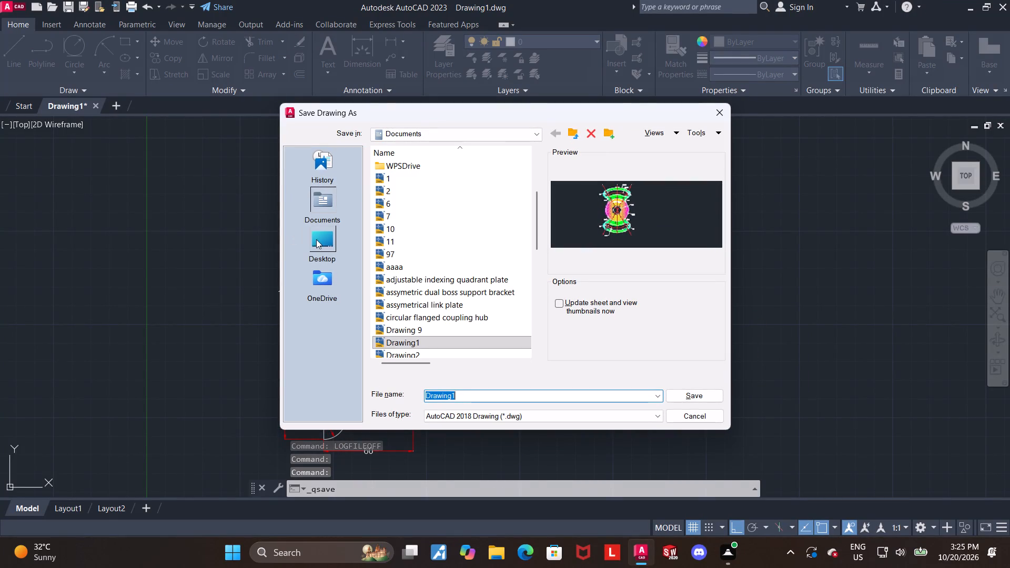
double_click(320, 240)
double_click(398, 238)
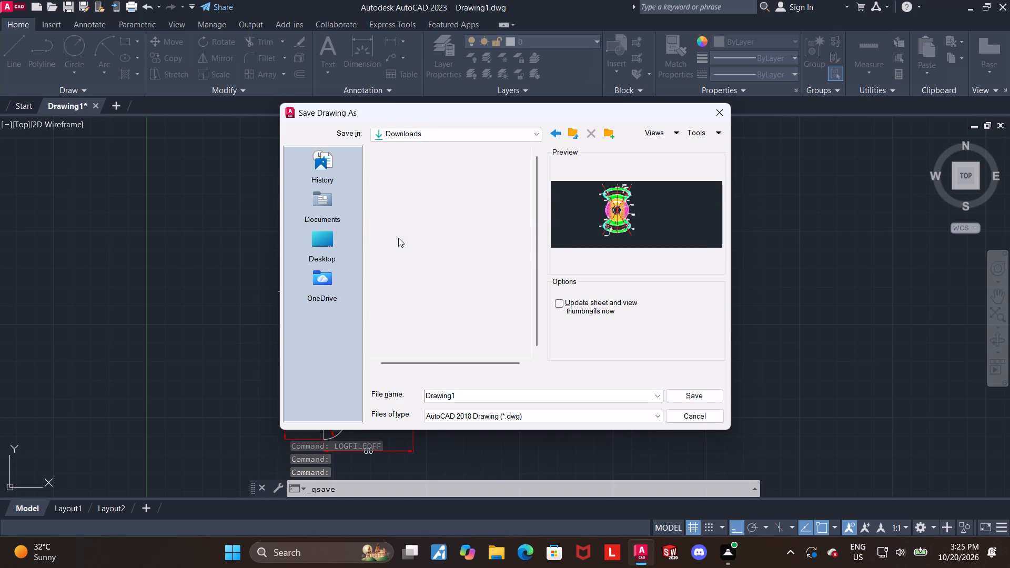
left_click_drag(487, 398, 387, 395)
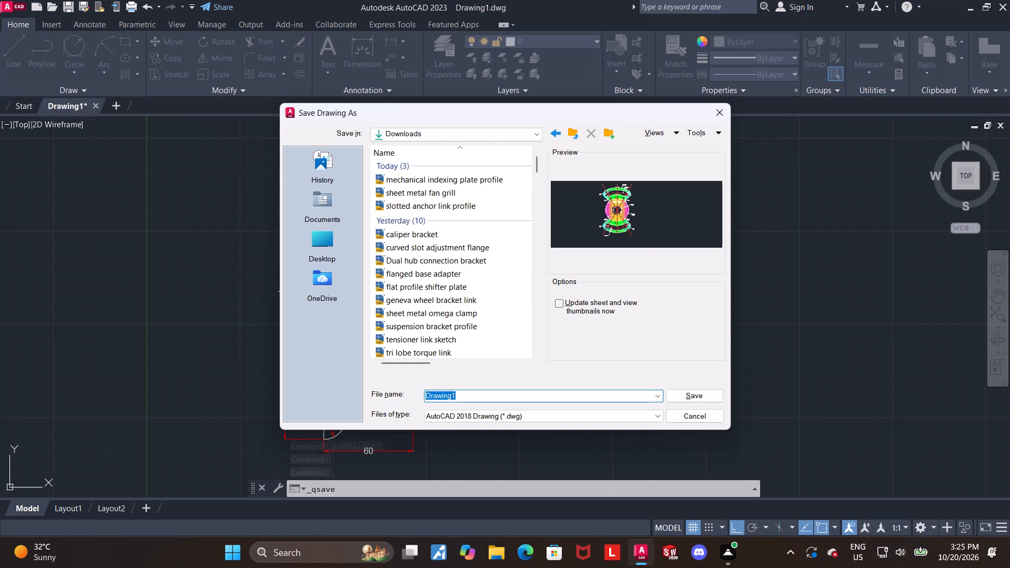
type("profiles cr")
key("BackSpace")
key("BackSpace")
key("BackSpace")
key("d")
key("BackSpace")
key("BackSpace")
type("d crane bracket")
key("space")
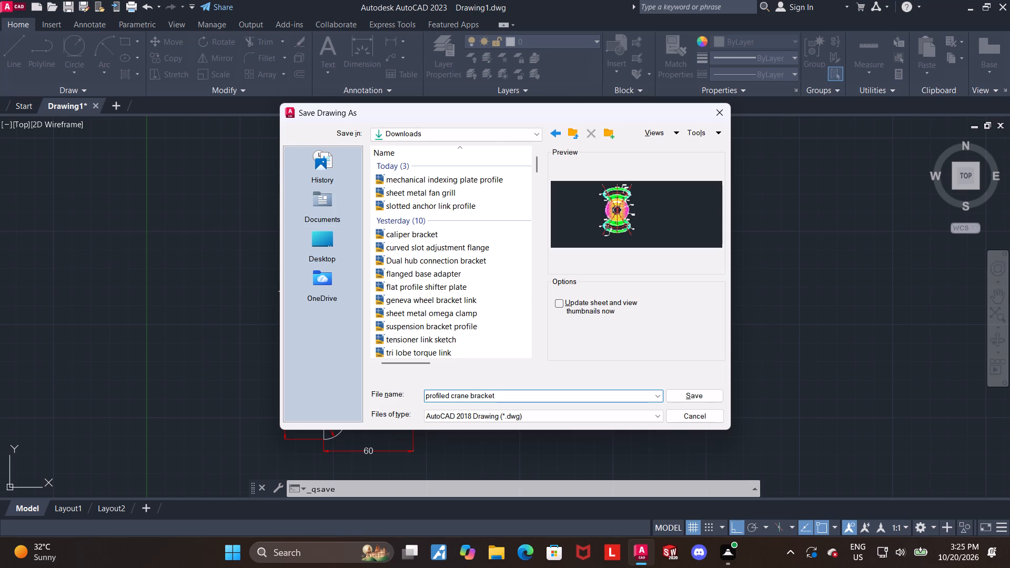
key("Return")
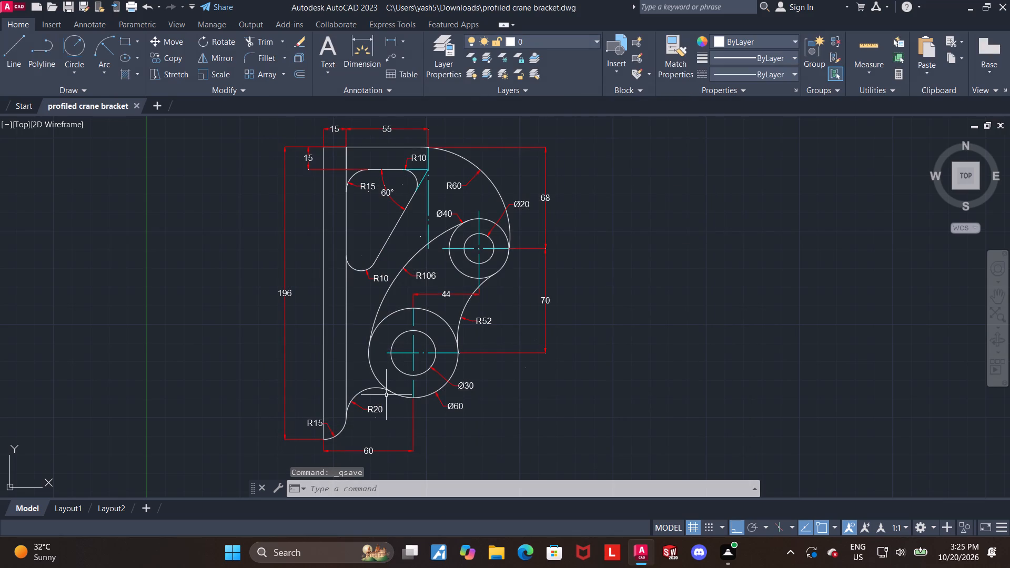
Start a plot with the DWG To PDF.pc3 plotter on ISO A4 (297.00 x 210.00 MM) paper, with the plot centred.
scroll(421, 376, "down", 1)
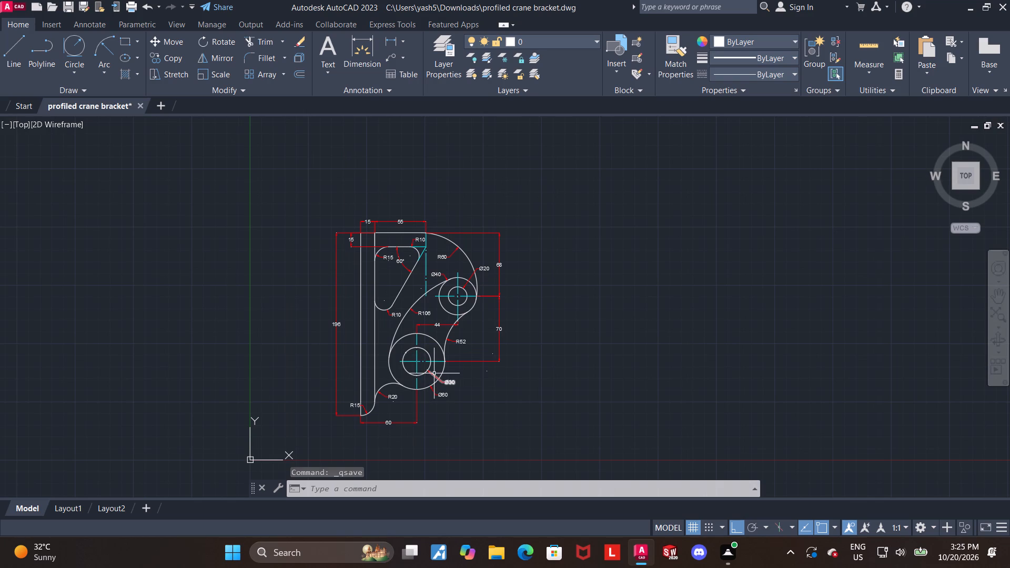
type("plot")
key("Return")
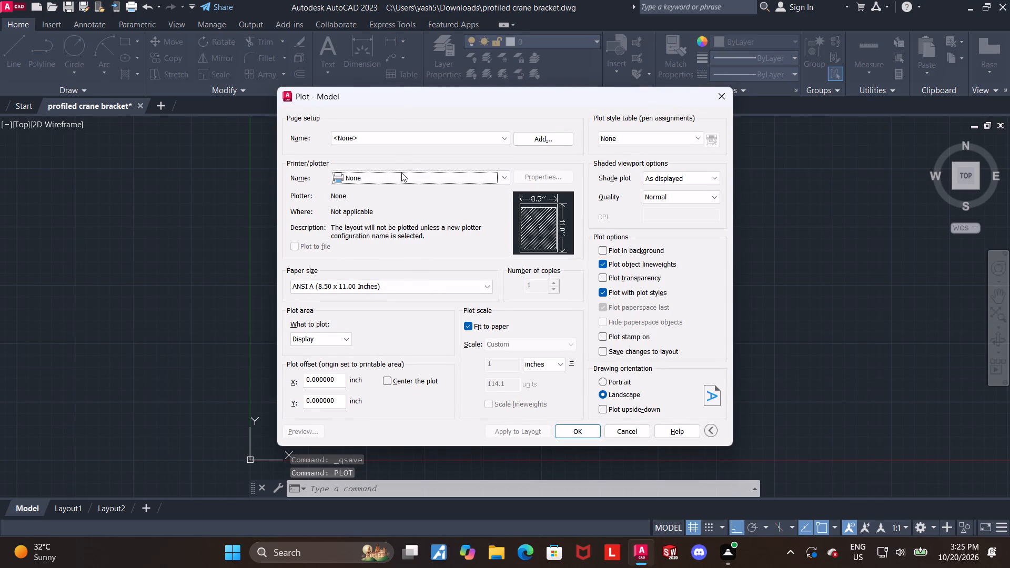
left_click(401, 174)
left_click(367, 316)
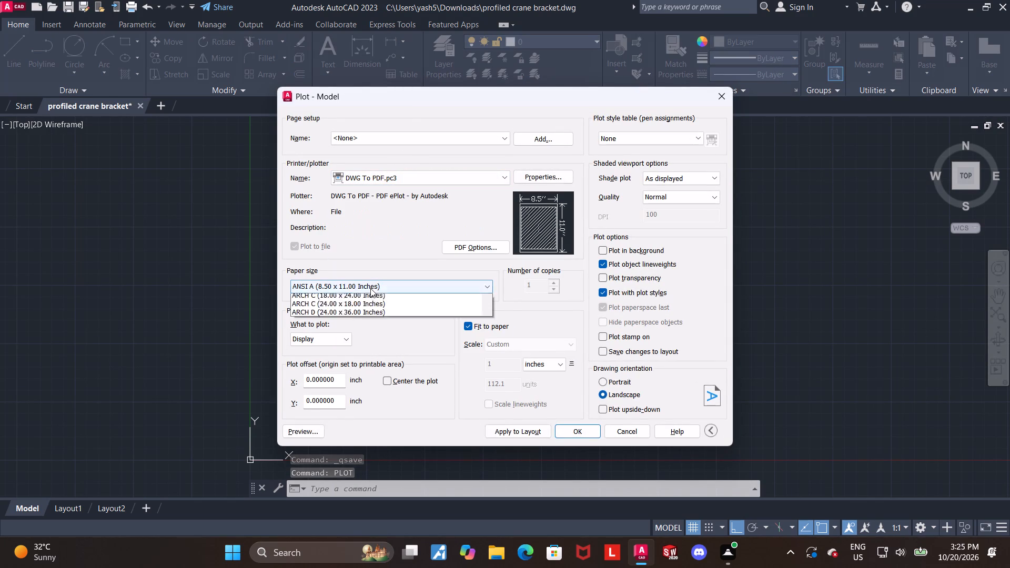
left_click(370, 288)
scroll(320, 353, "down", 5)
scroll(398, 466, "down", 4)
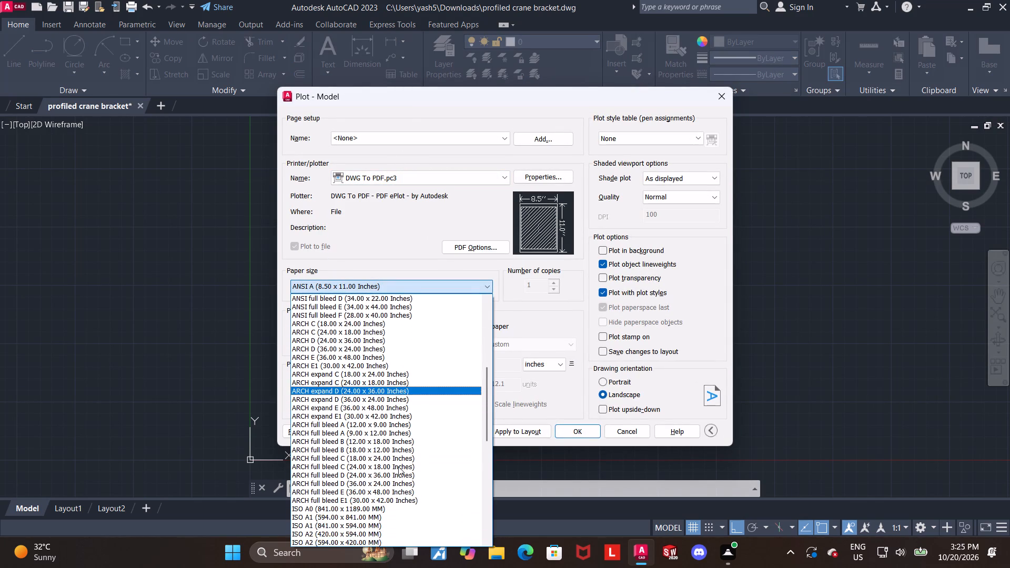
scroll(398, 466, "down", 2)
left_click(353, 502)
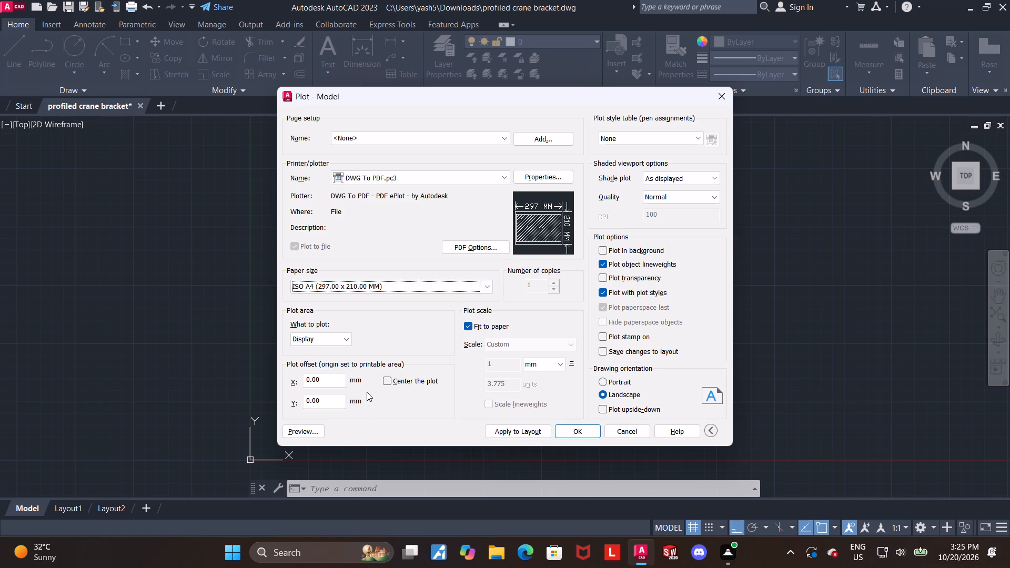
left_click(387, 380)
Set the plot area to a window enclosing the whole bracket profile and all its dimensions.
left_click(340, 338)
left_click(337, 377)
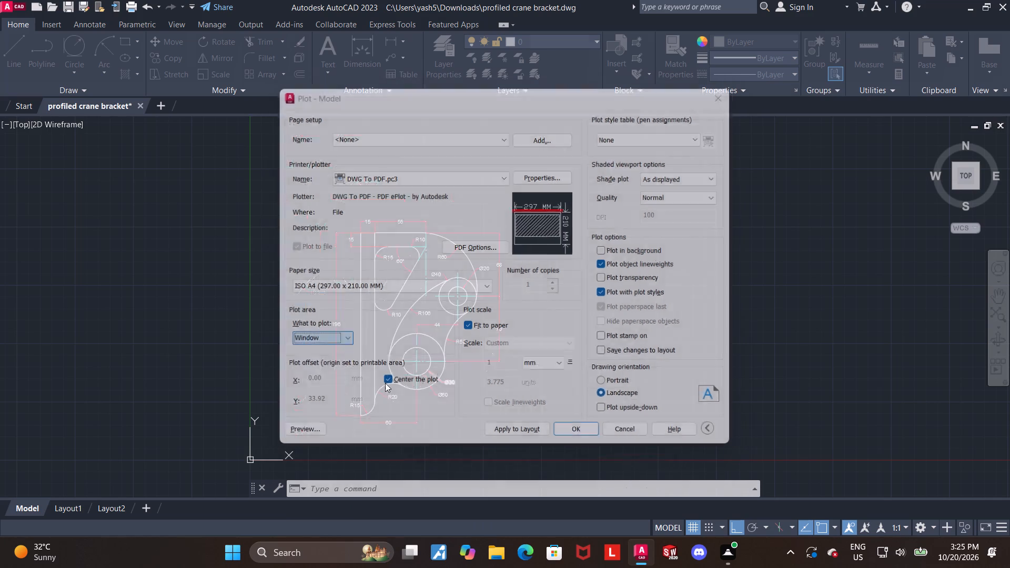
left_click(294, 207)
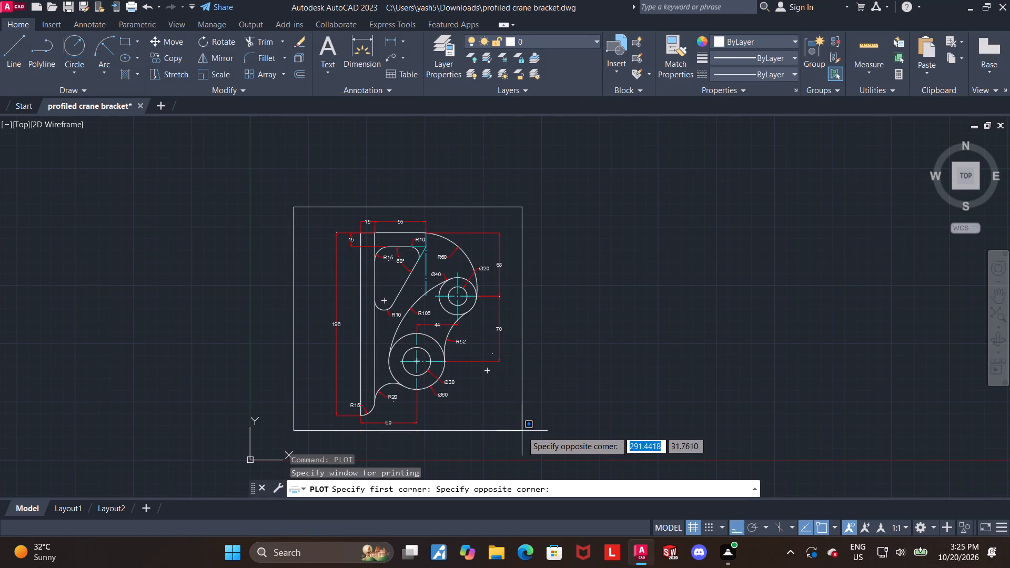
left_click(524, 443)
Plot the drawing to the Downloads folder as profiled crane bracket-Model.pdf.
left_click(584, 429)
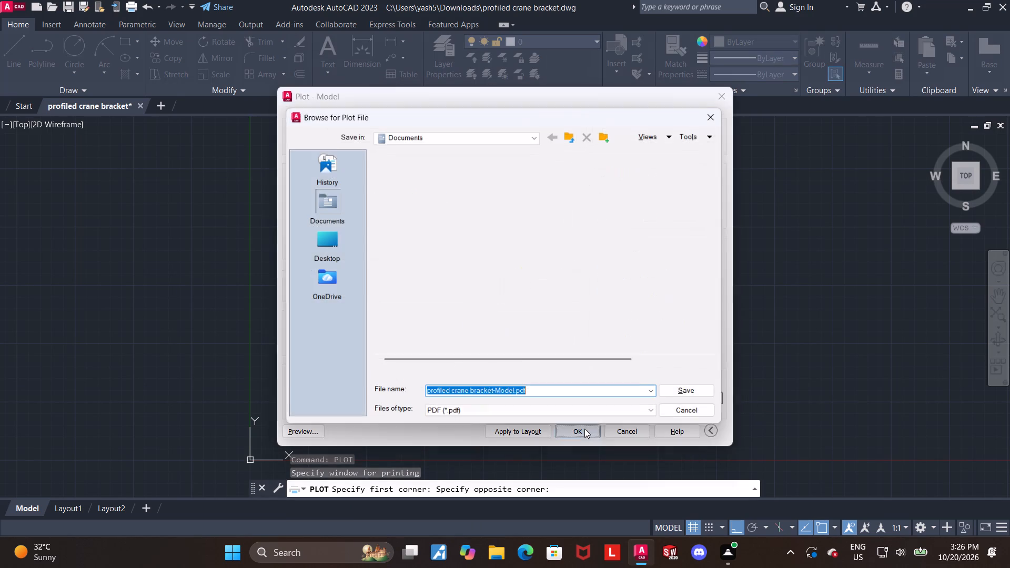
double_click(304, 236)
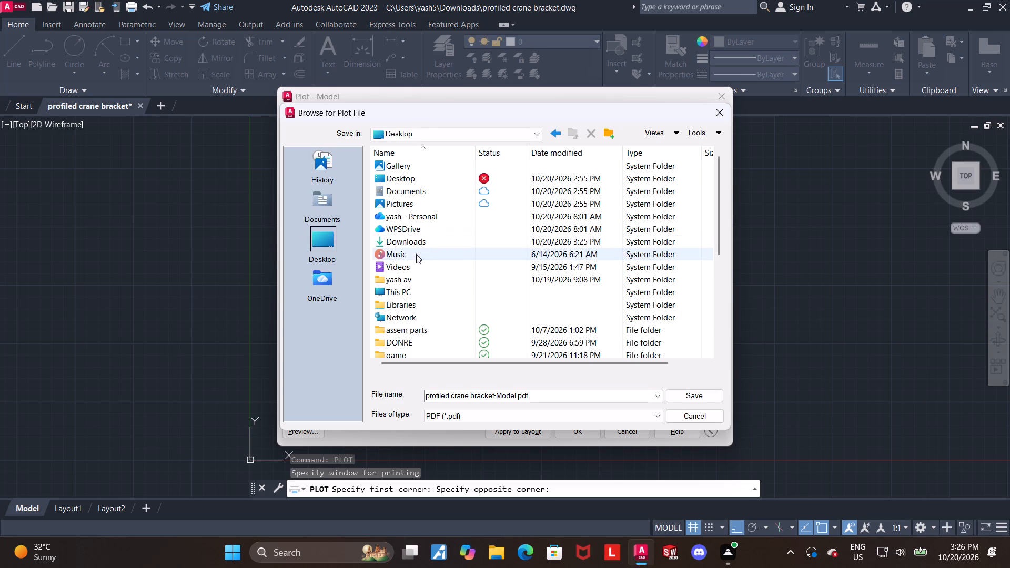
double_click(413, 244)
left_click(714, 394)
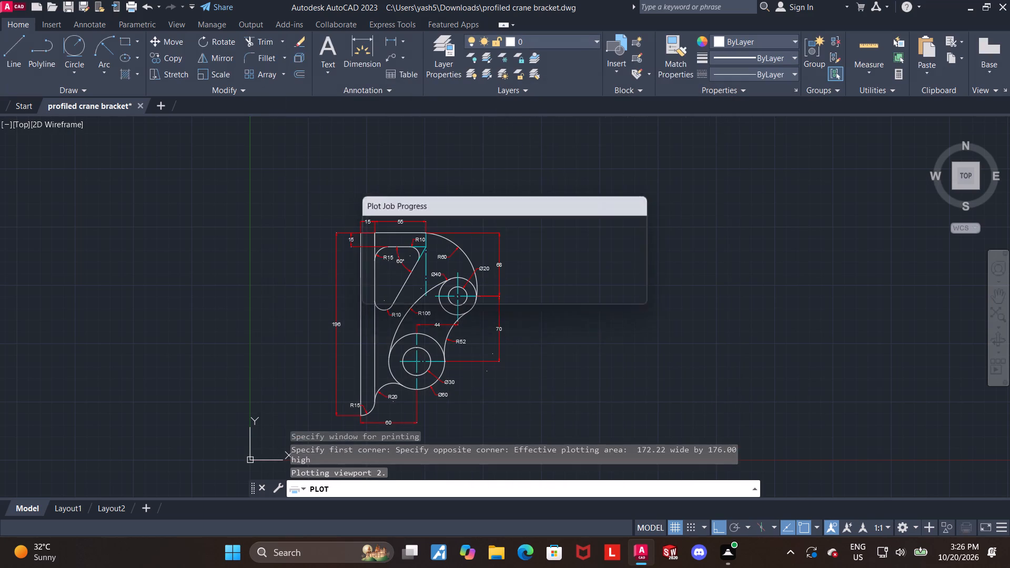